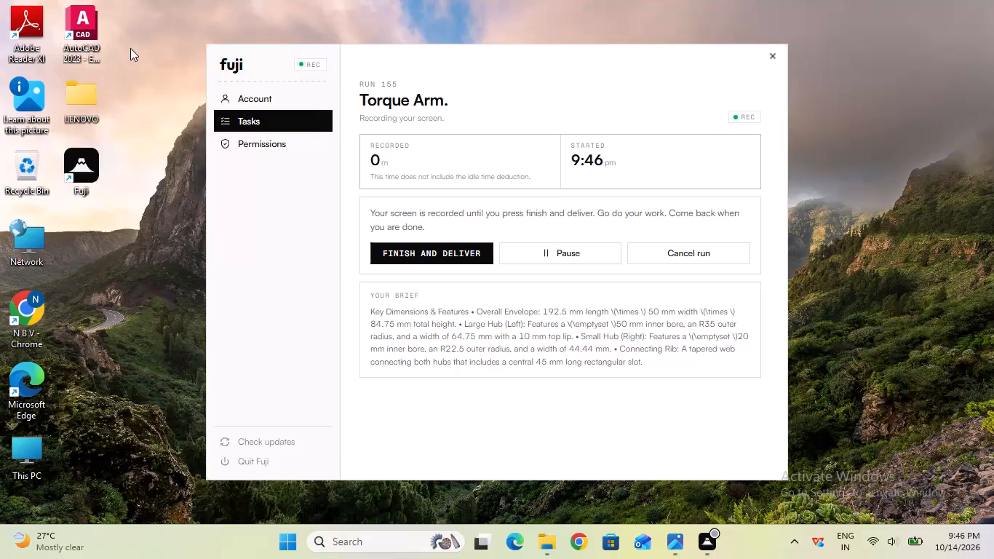
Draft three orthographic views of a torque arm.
Launch AutoCAD 2023, consult the PRACTICE 40 reference image, and start a new blank drawing.
left_click(148, 82)
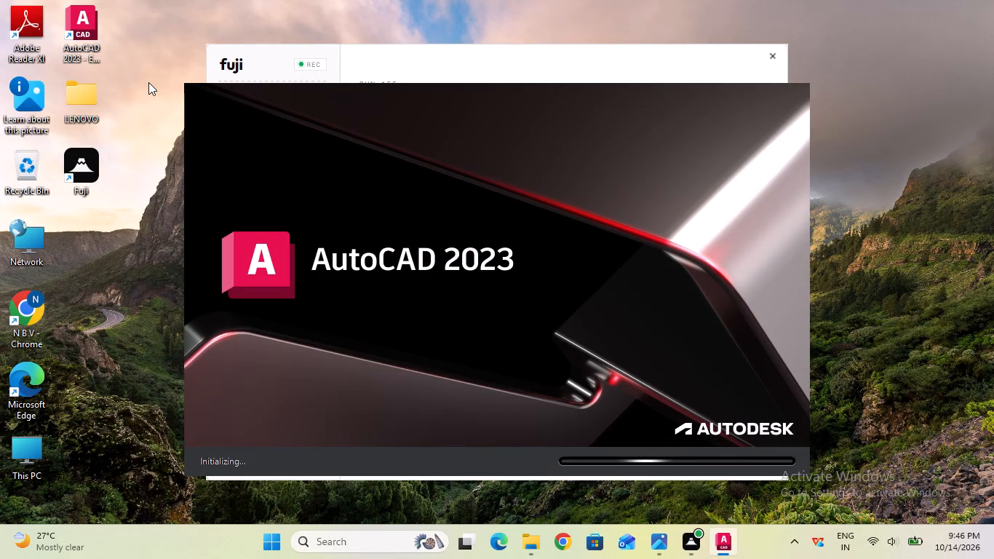
left_click(655, 550)
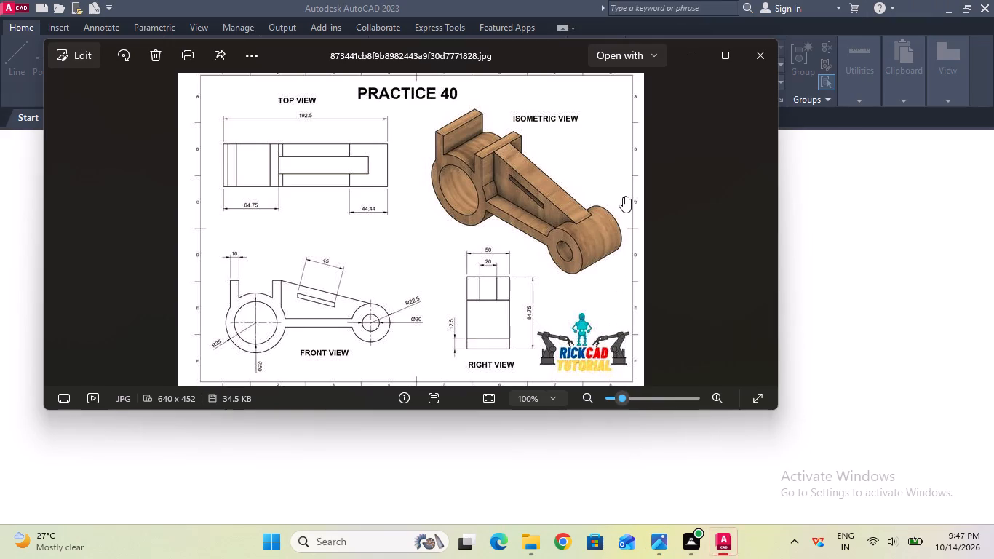
left_click(683, 65)
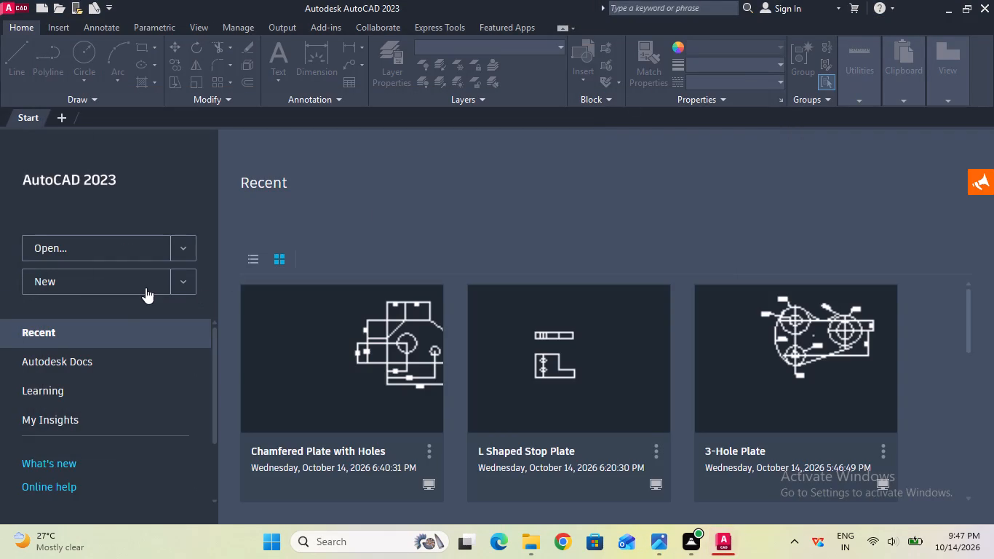
left_click(143, 286)
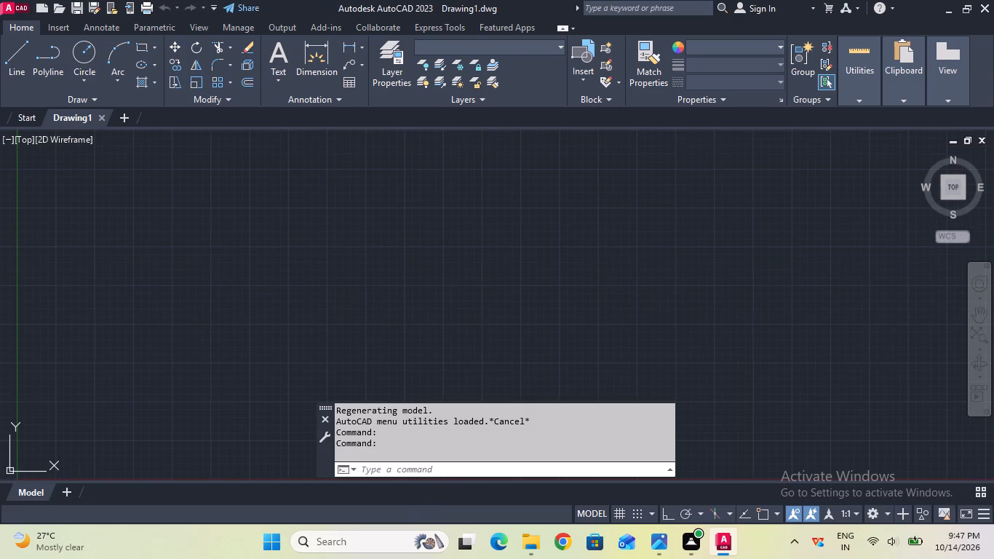
Turn on session log recording with the LOGFILEON command.
left_click(455, 464)
type("log")
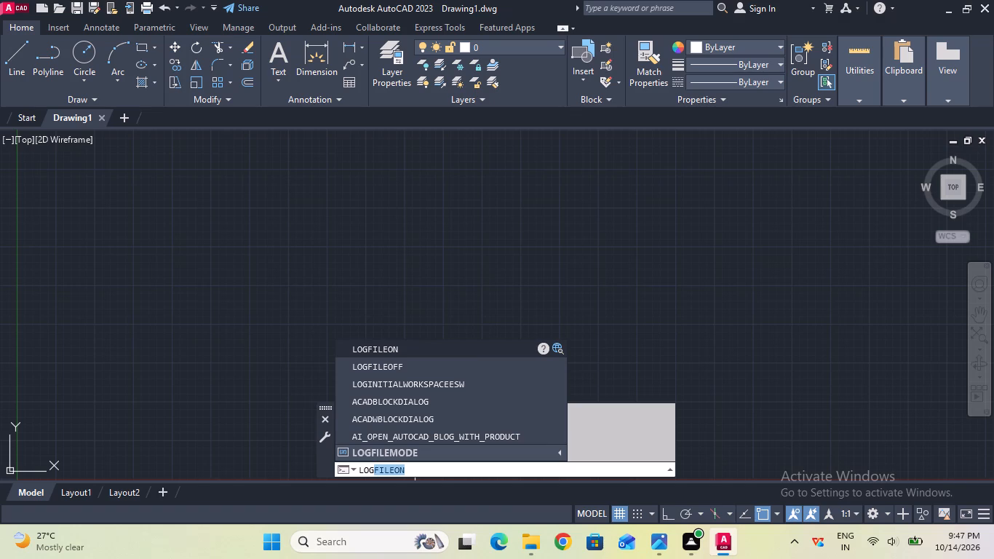
left_click(411, 351)
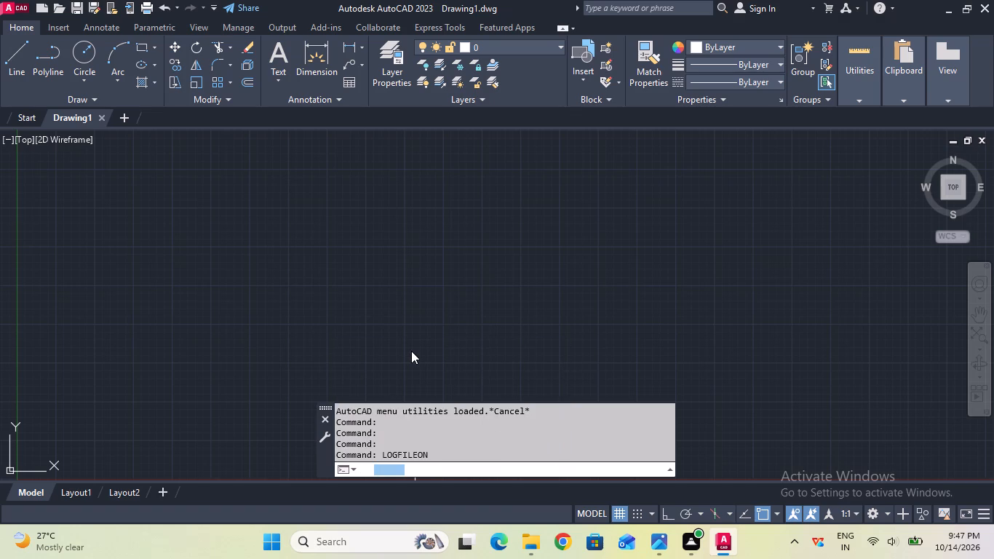
Configure the drawing units to a length precision of 0 and an insertion scale in millimeters.
left_click(411, 464)
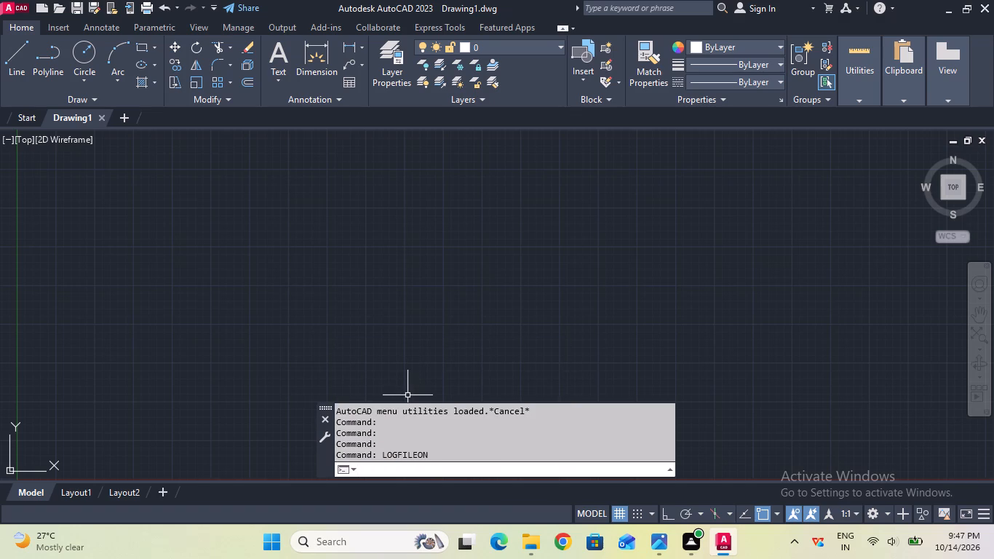
type("units")
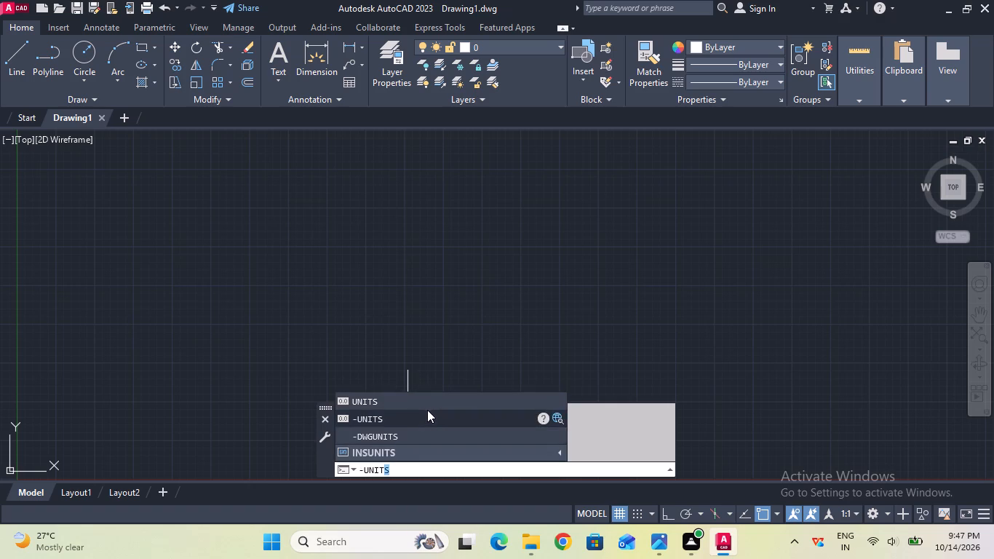
left_click(428, 407)
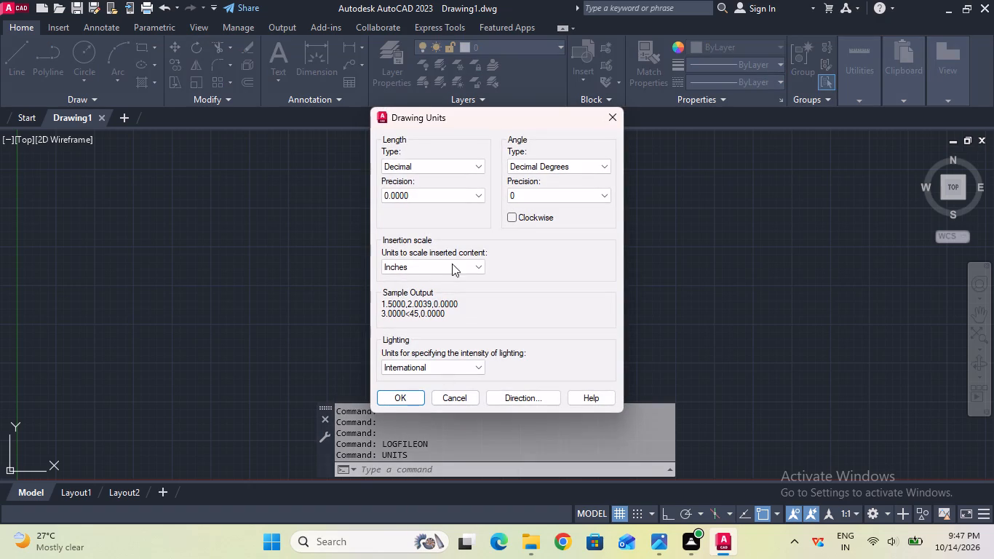
left_click(448, 196)
left_click(448, 205)
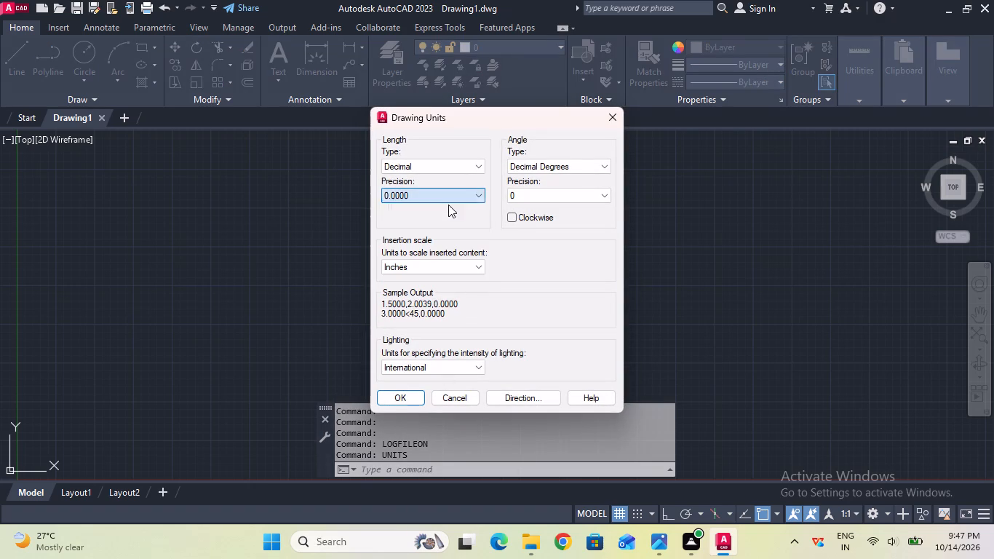
left_click(451, 273)
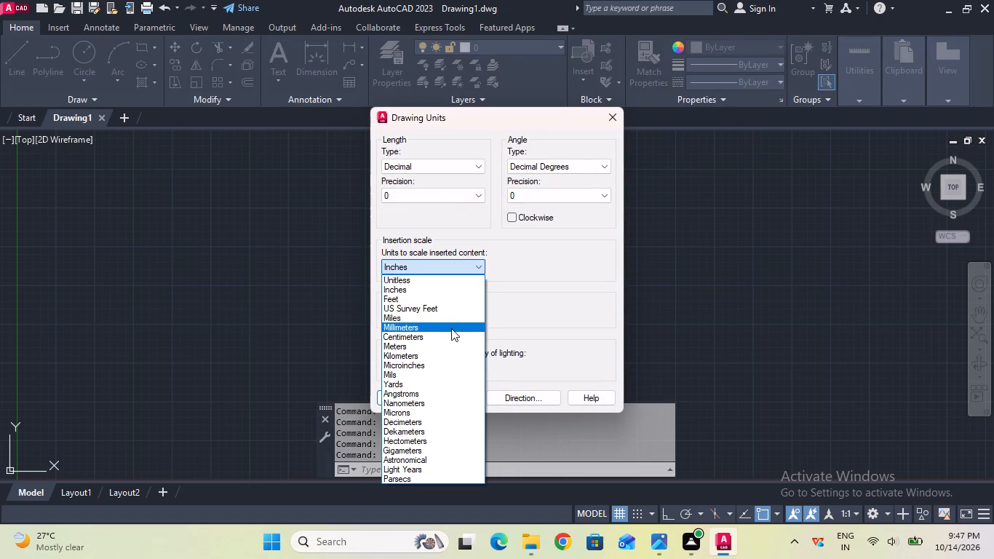
left_click(451, 328)
left_click(413, 398)
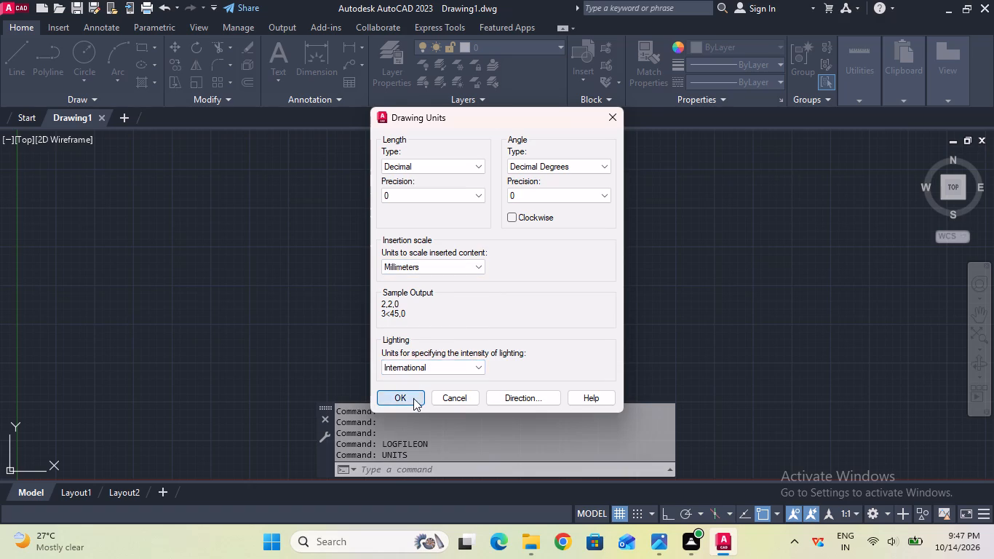
Modify the Standard dimension style so its linear dimensions use a precision of 0.
left_click(429, 464)
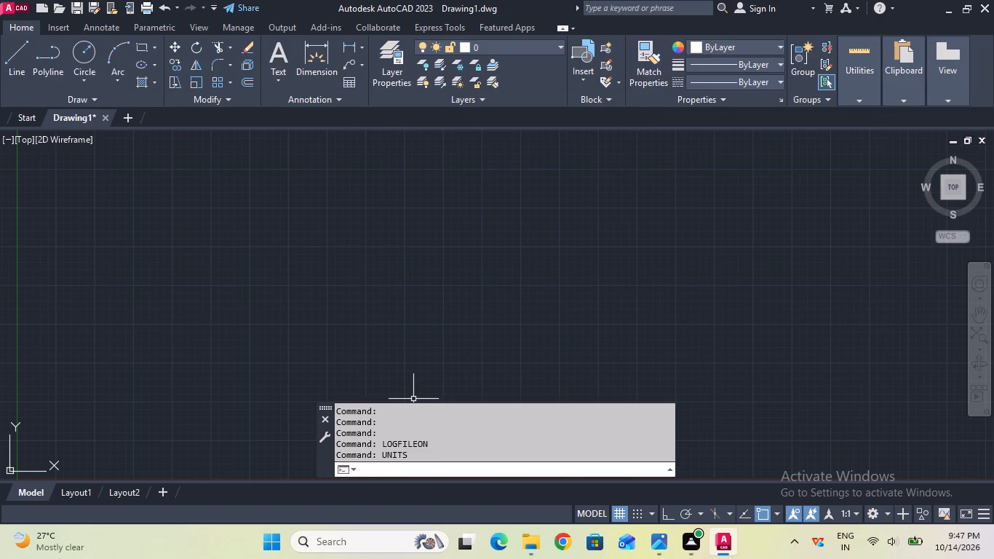
key("d")
key("Return")
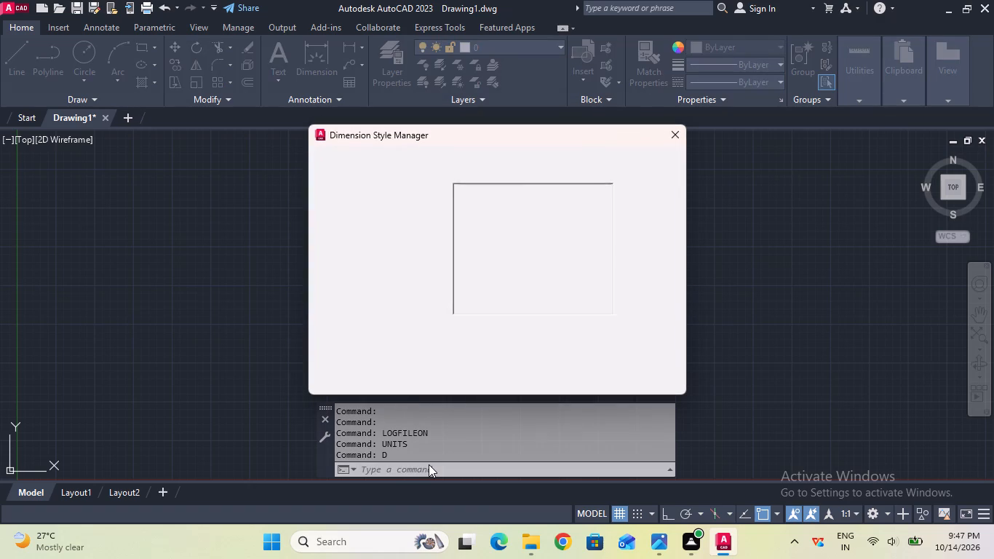
left_click(636, 237)
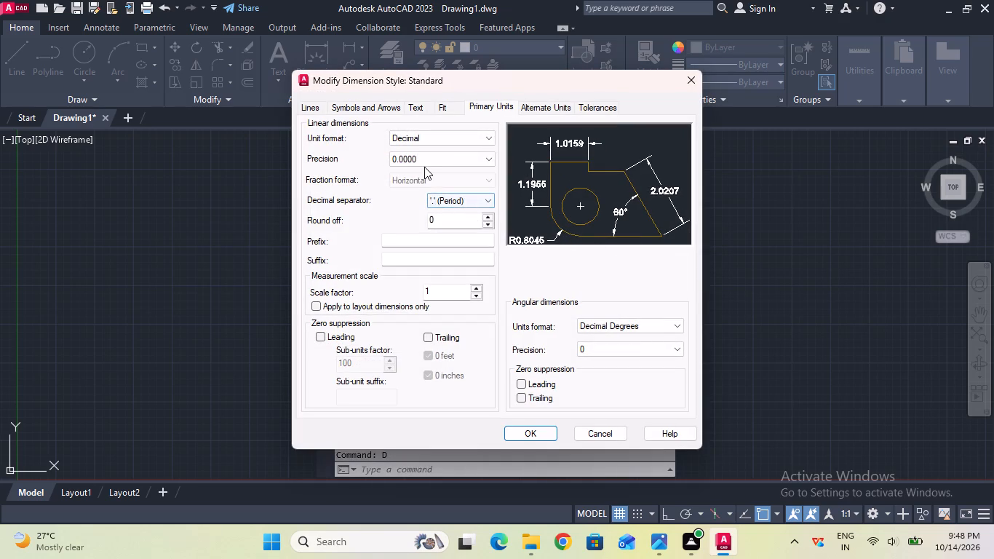
left_click(425, 163)
left_click(424, 173)
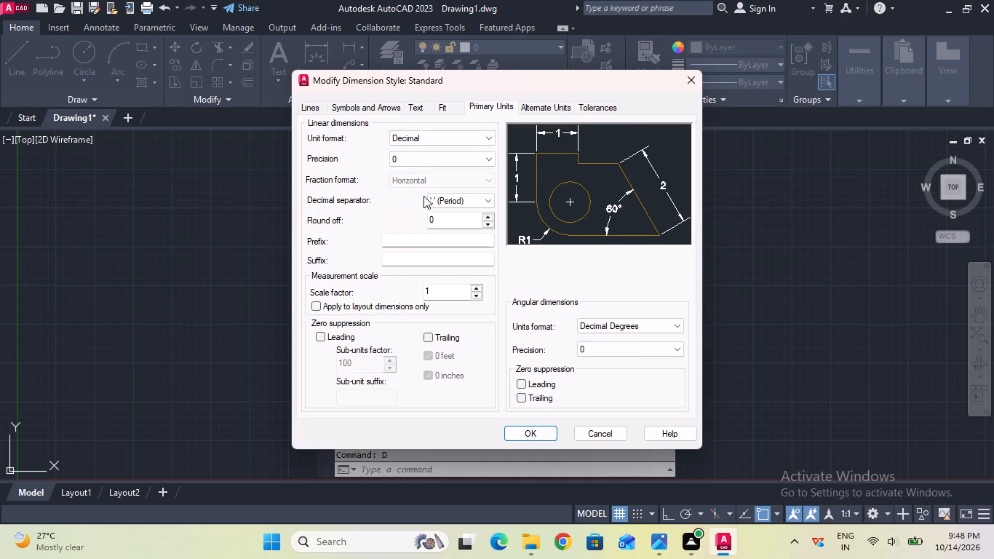
Give the Standard dimension style a text height of 6 and ISO standard text alignment, and set it as current.
left_click(410, 103)
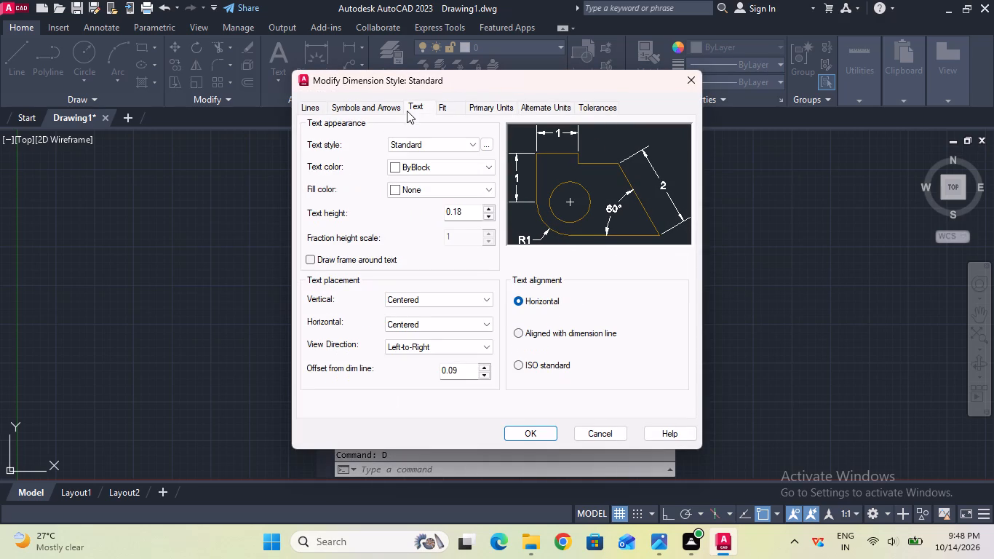
left_click(469, 202)
left_click(470, 205)
double_click(470, 207)
key("BackSpace")
key("BackSpace")
key("BackSpace")
key("BackSpace")
key("BackSpace")
key("BackSpace")
key("BackSpace")
key("BackSpace")
key("BackSpace")
key("BackSpace")
key("6")
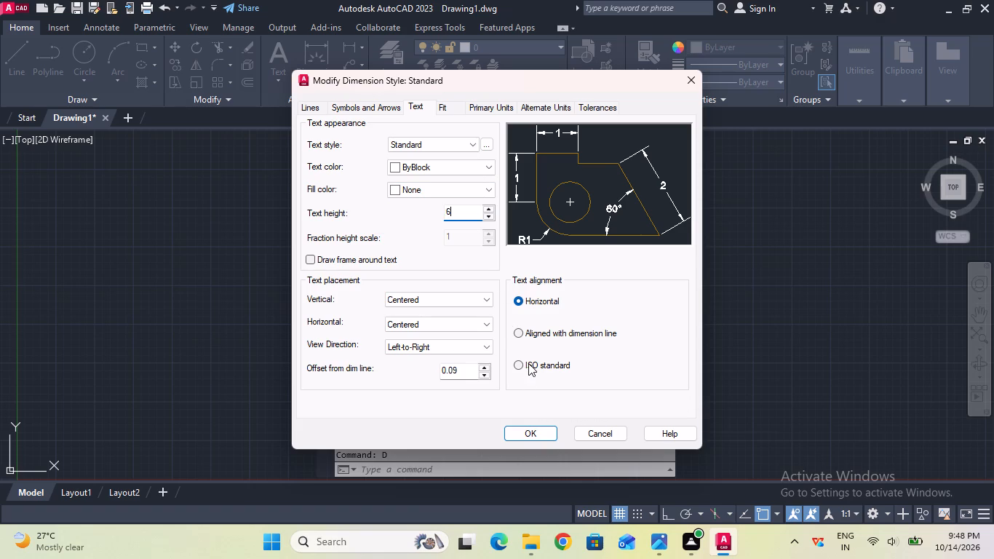
left_click(528, 363)
left_click(482, 108)
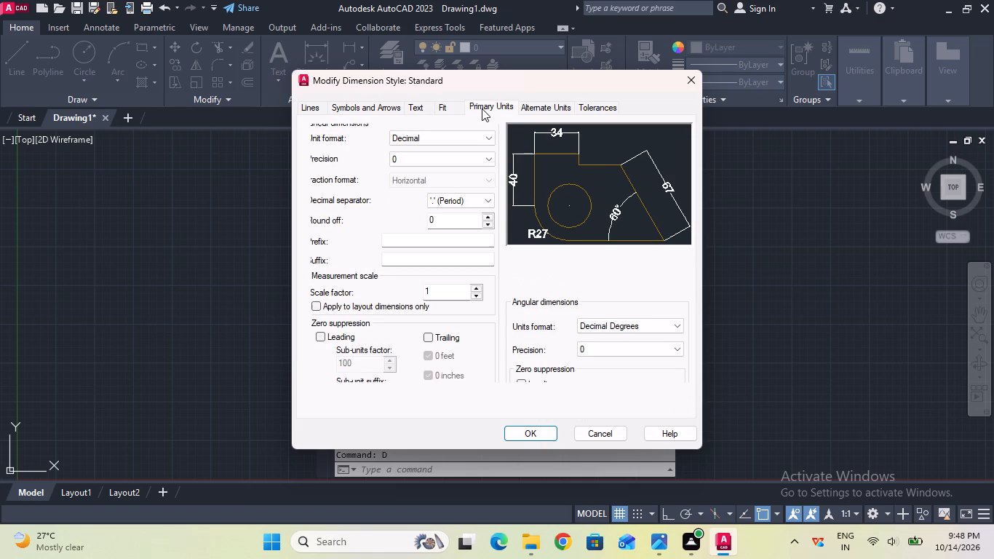
left_click(429, 105)
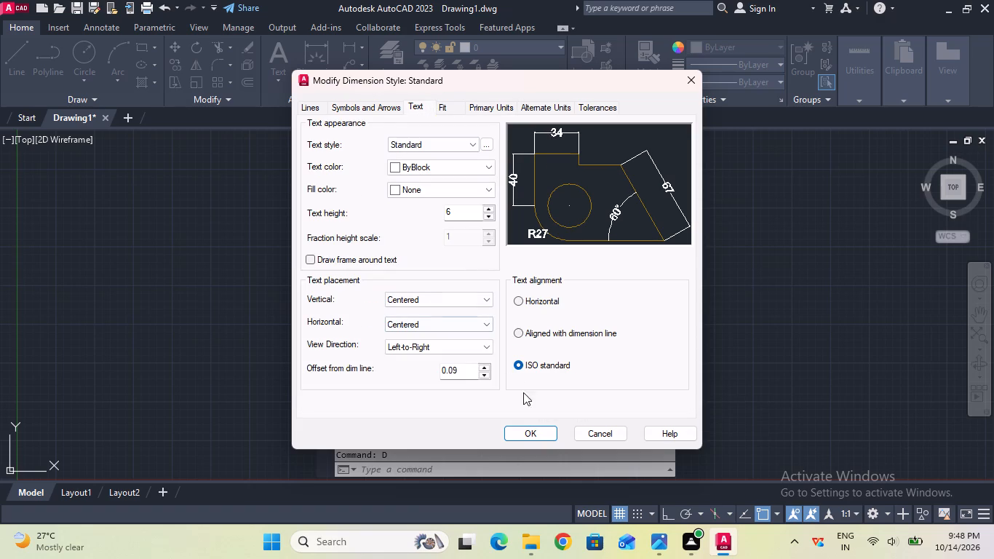
left_click(541, 438)
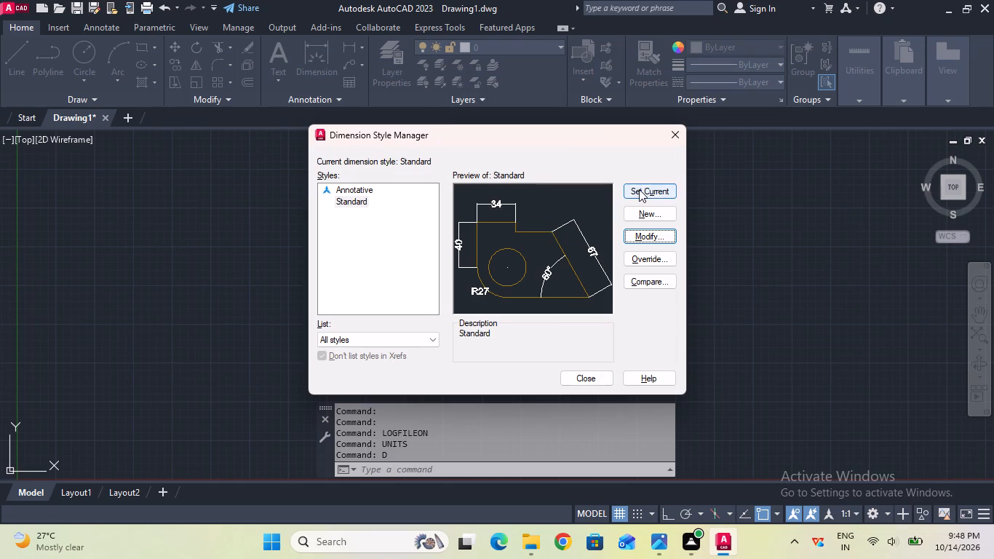
left_click(639, 189)
left_click(595, 378)
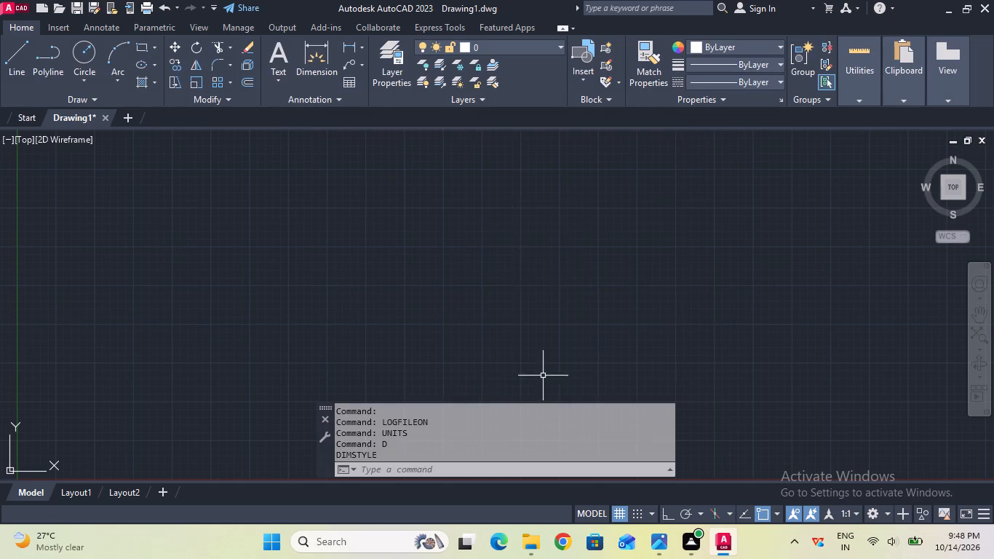
Set the model space limits with the lower corner at 0,0 and the upper corner at 100,100.
left_click(400, 472)
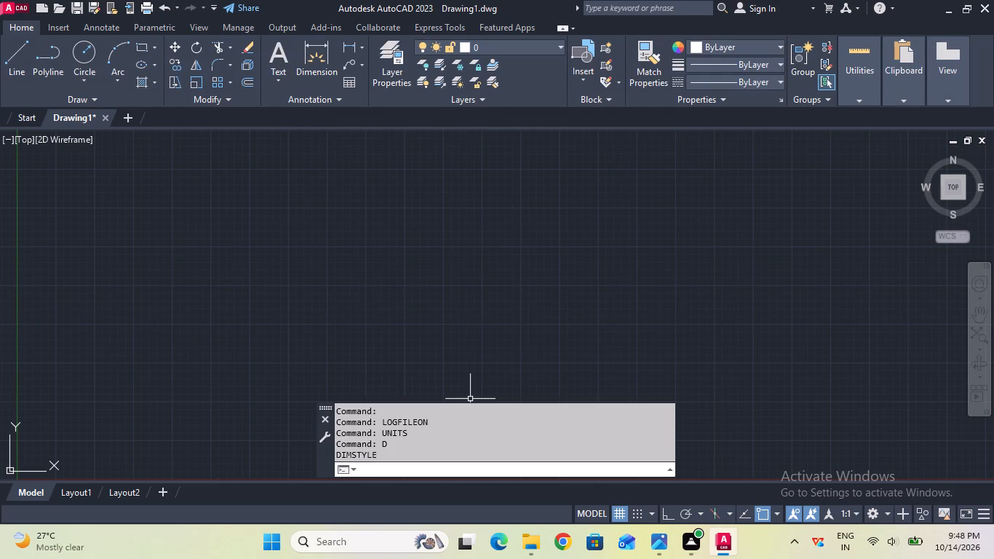
type("lim")
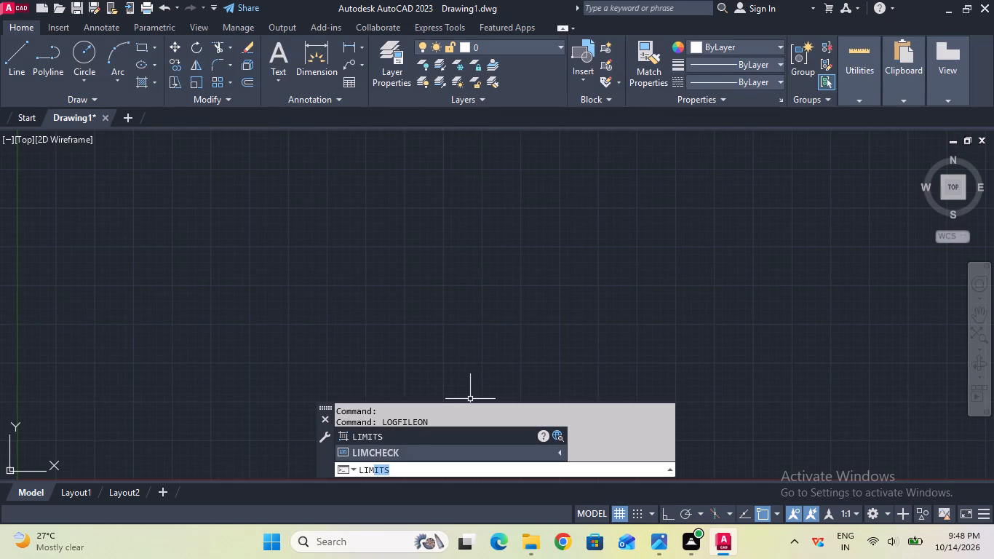
left_click(396, 438)
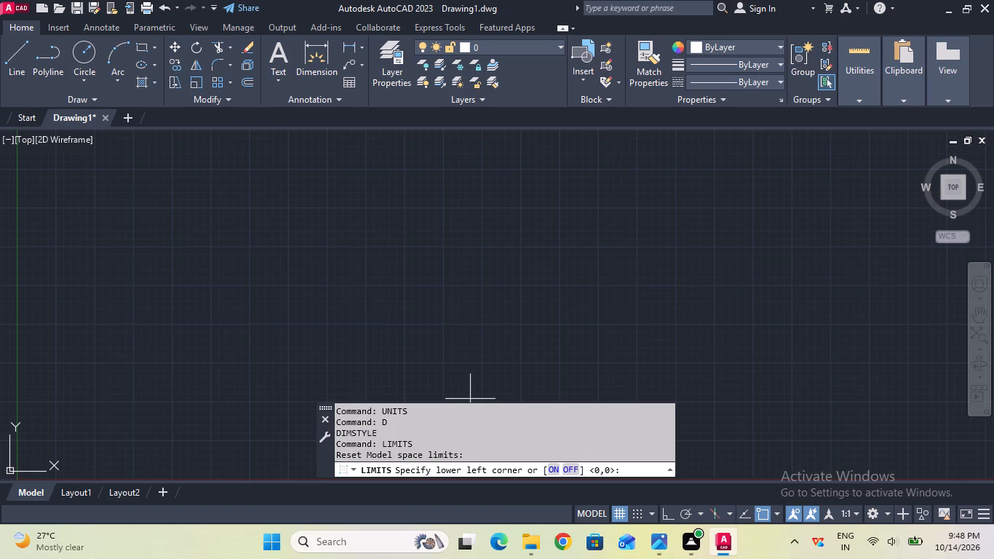
type("0,0")
key("Return")
type("100,100")
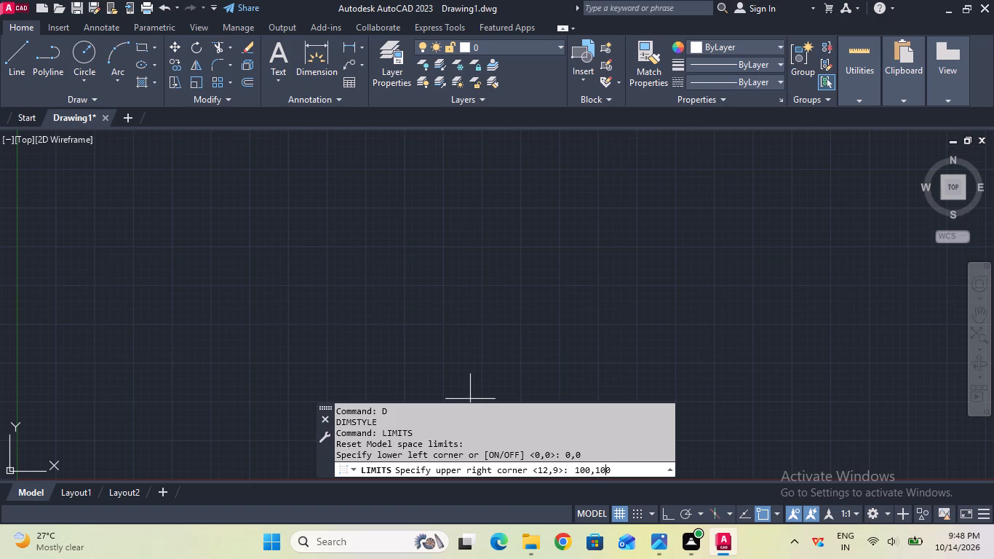
key("Return")
key("z")
key("Return")
key("a")
key("Return")
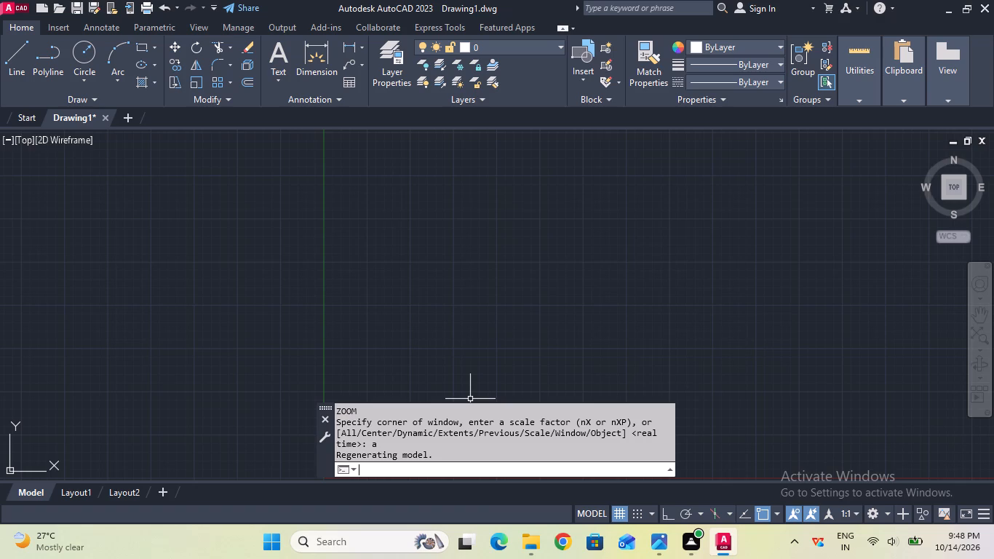
Load the CENTER linetype from acad.lin into the drawing.
left_click(756, 76)
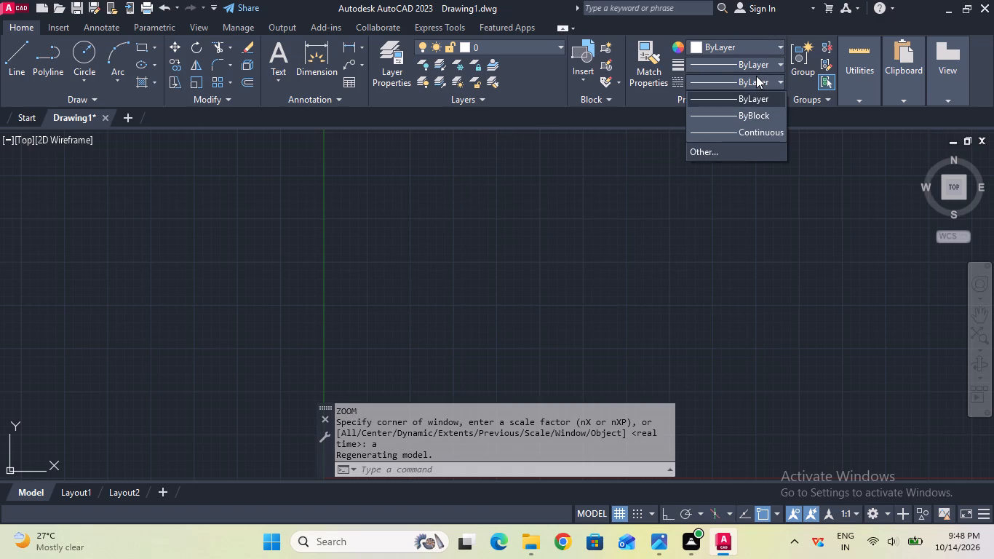
left_click(724, 160)
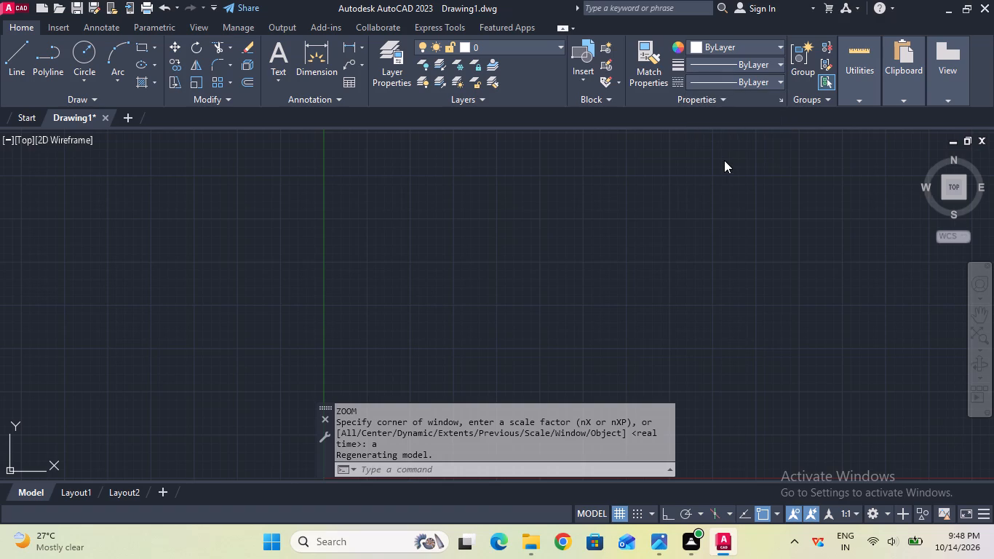
left_click(728, 86)
left_click(728, 151)
left_click(615, 153)
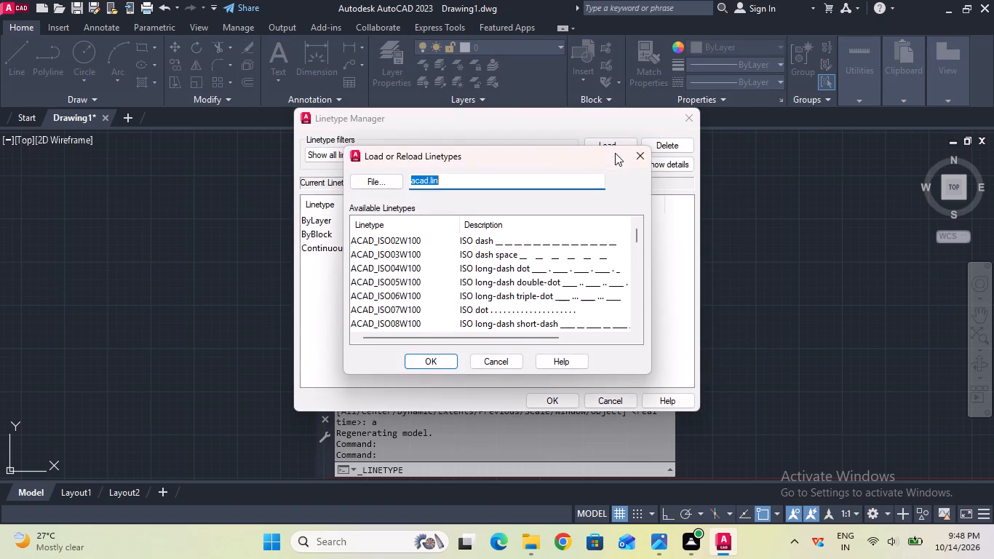
scroll(611, 266, "down", 5)
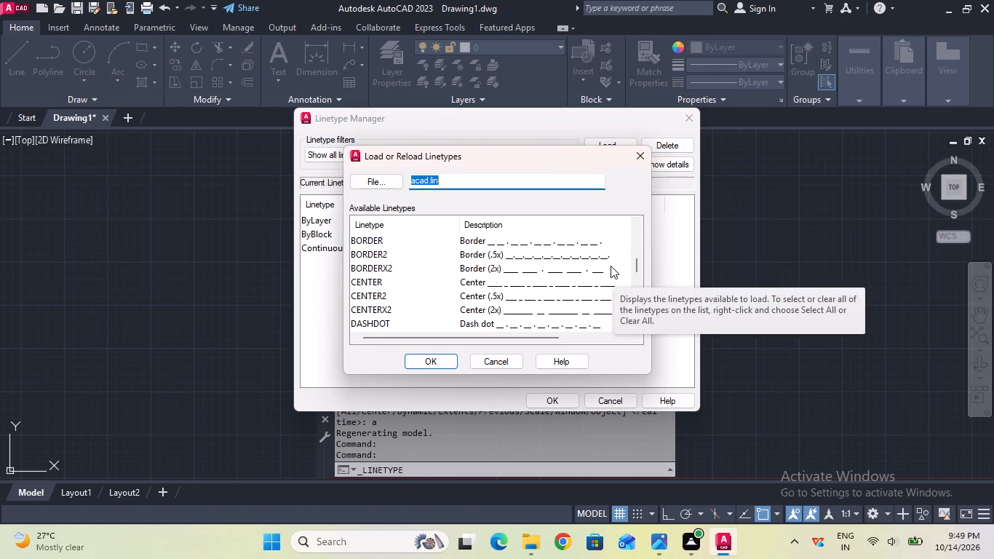
left_click(473, 281)
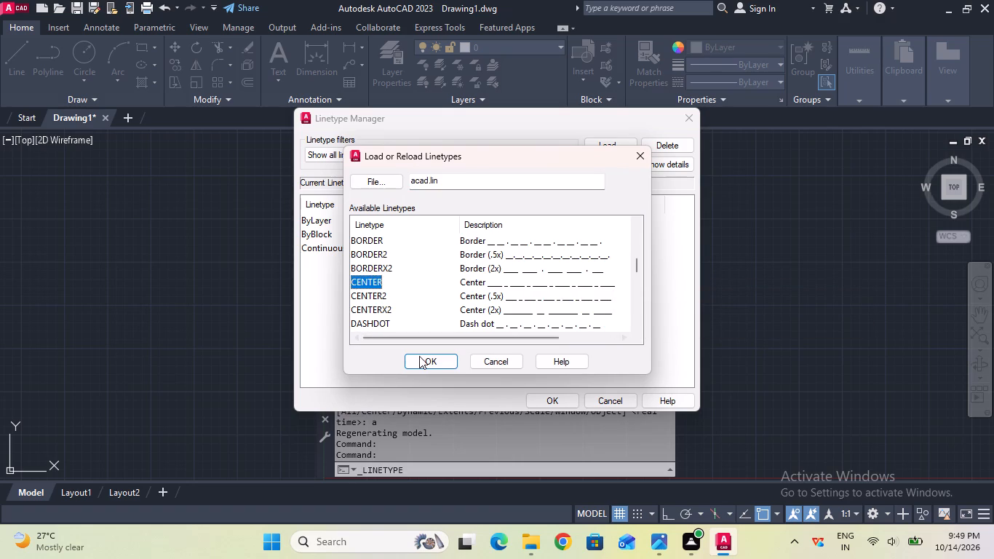
left_click(422, 356)
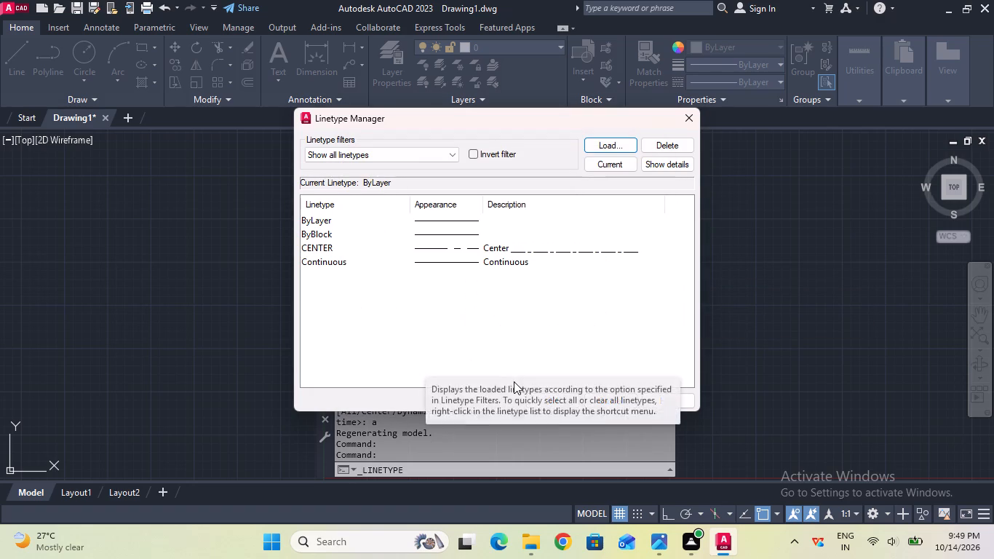
left_click(560, 401)
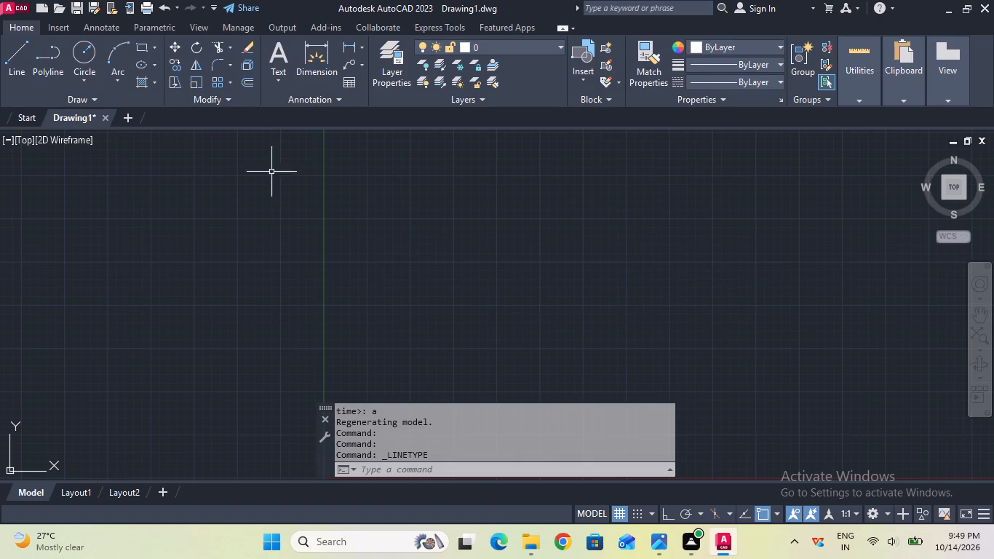
Draw a horizontal line 192.5 mm long to the right of the origin, with snap and ortho modes turned on.
left_click(7, 58)
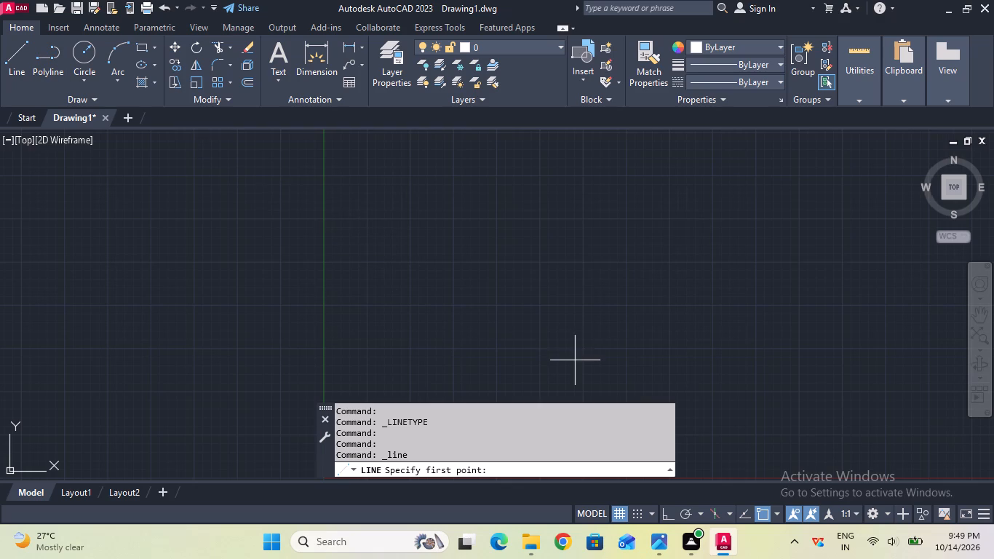
left_click(424, 357)
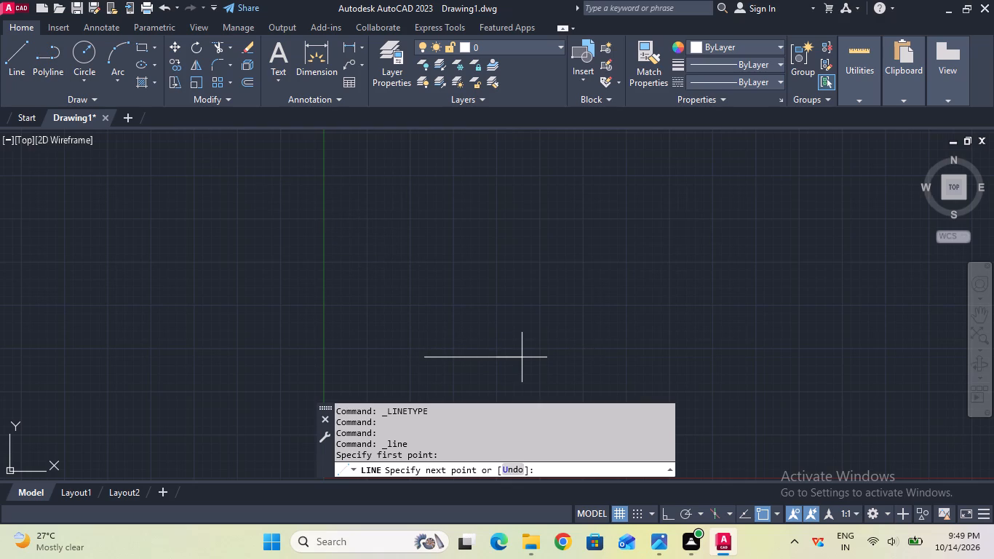
key("F7")
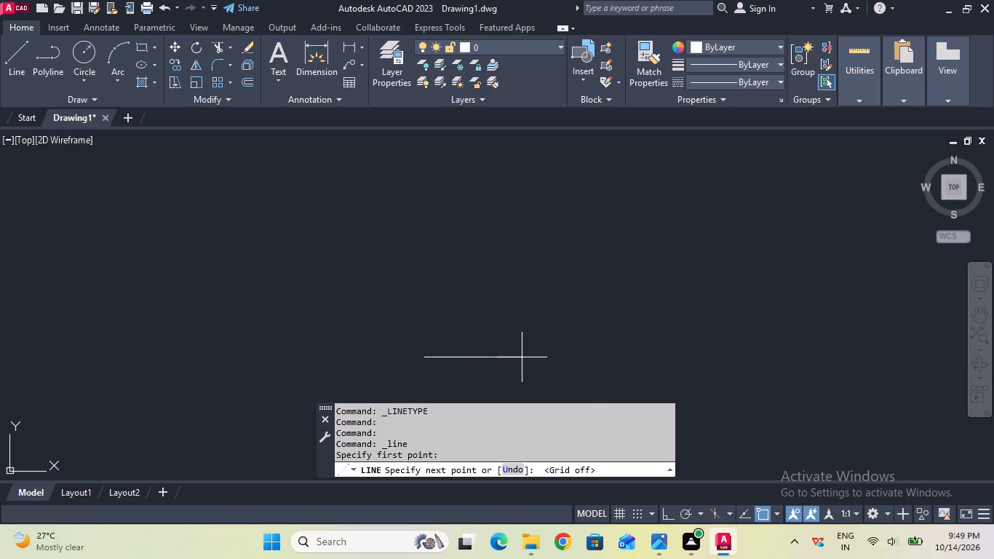
key("F9")
key("F7")
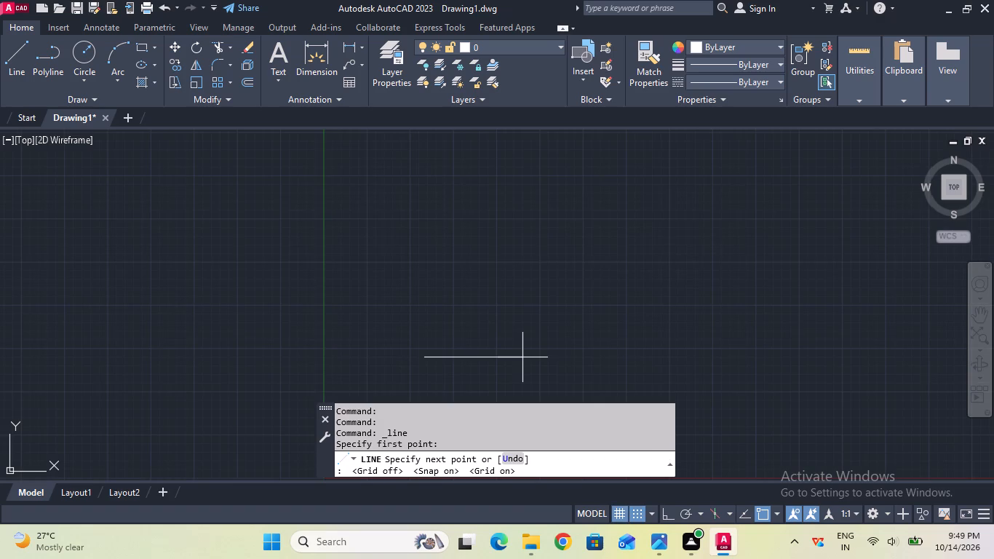
key("F8")
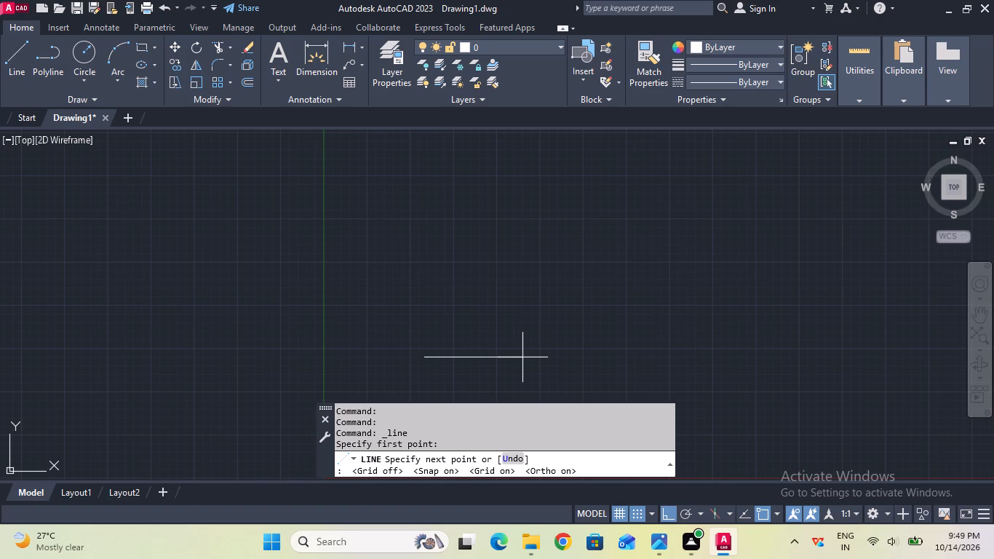
key("1")
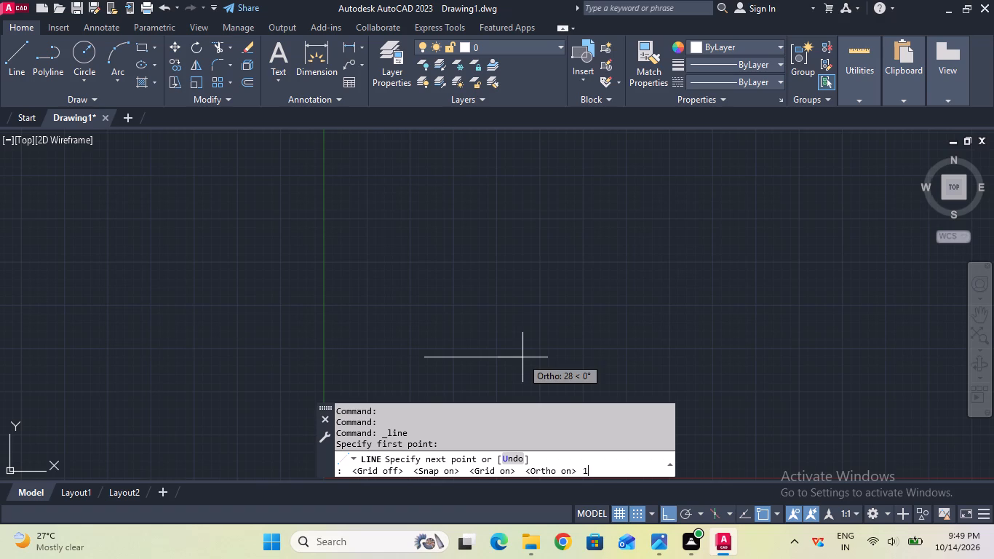
type("92.5")
key("Return")
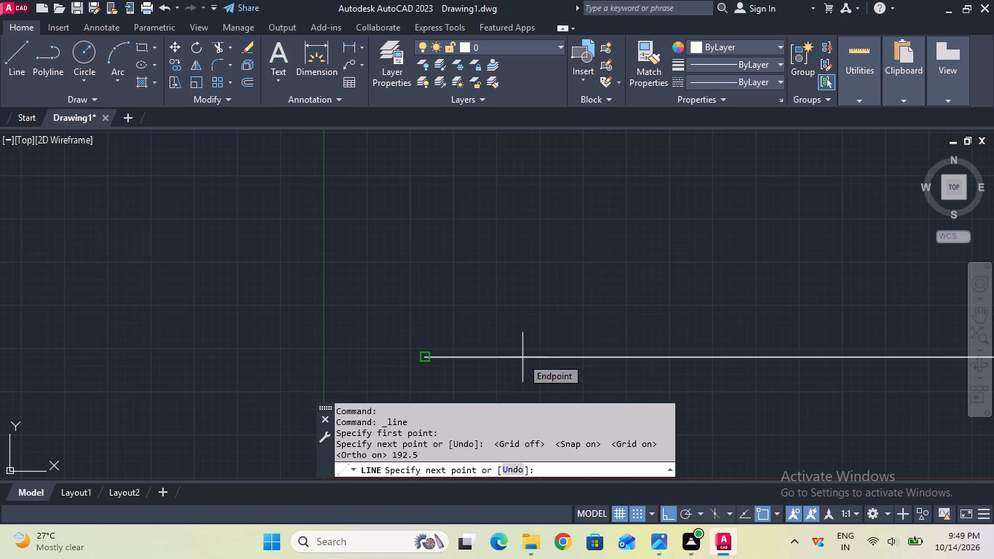
key("Escape")
scroll(527, 357, "down", 2)
middle_click_drag(578, 334, 556, 238)
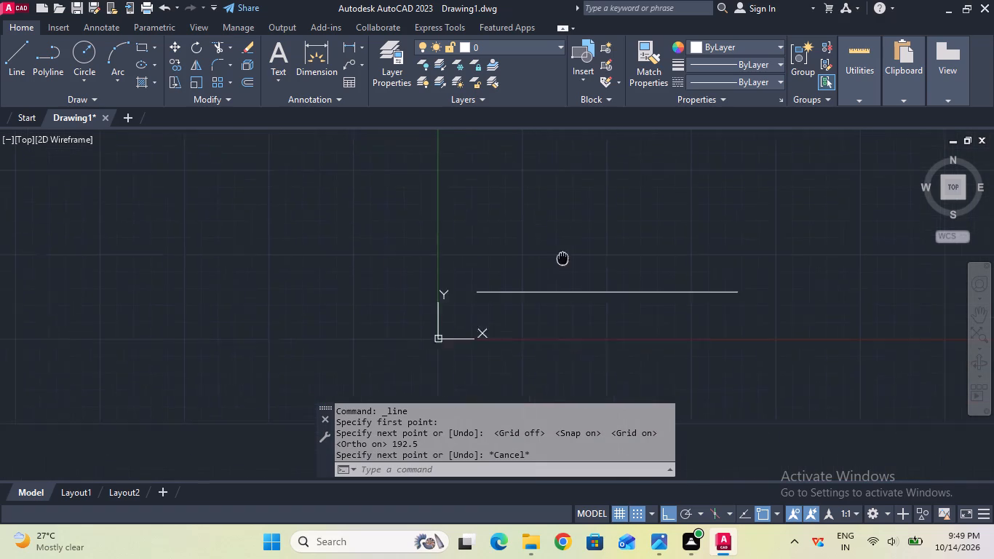
middle_click_drag(556, 238, 555, 237)
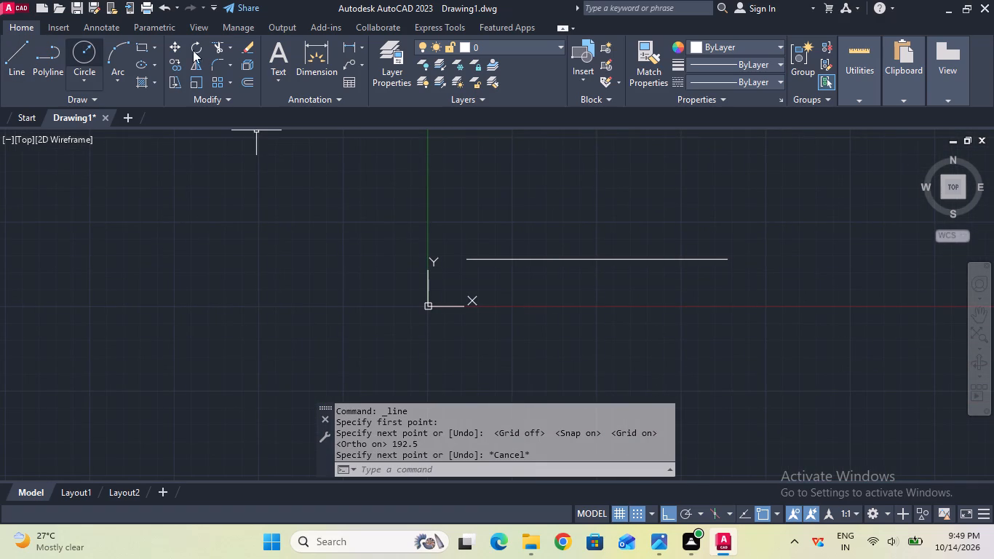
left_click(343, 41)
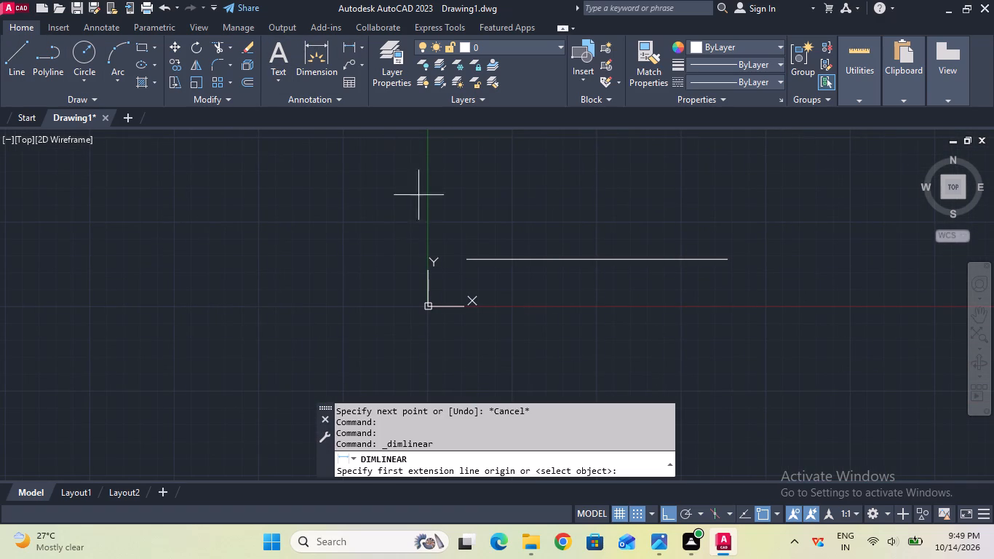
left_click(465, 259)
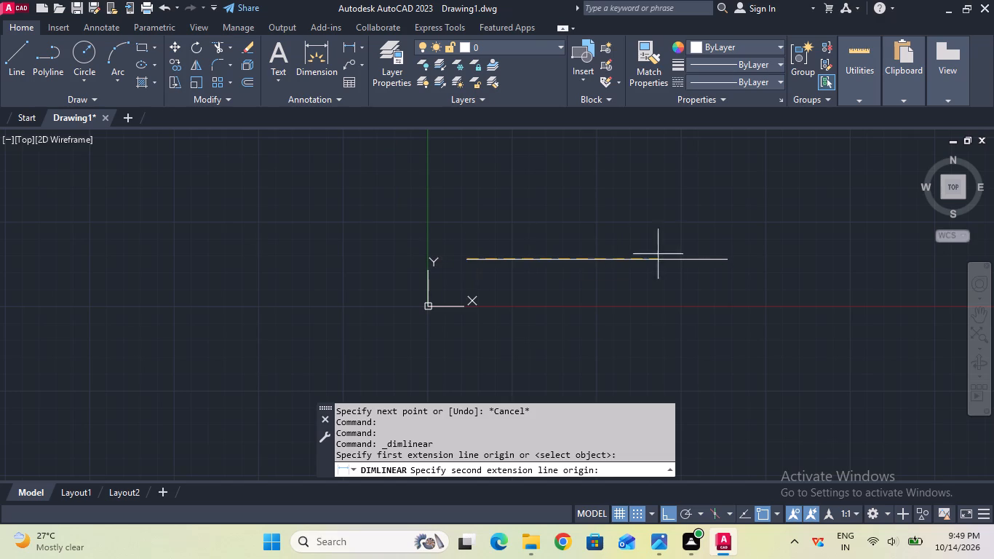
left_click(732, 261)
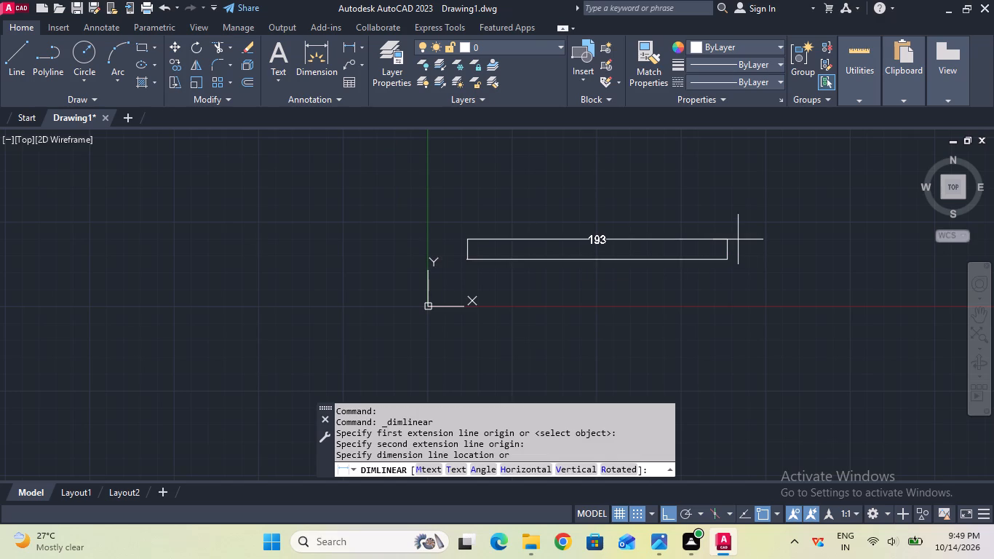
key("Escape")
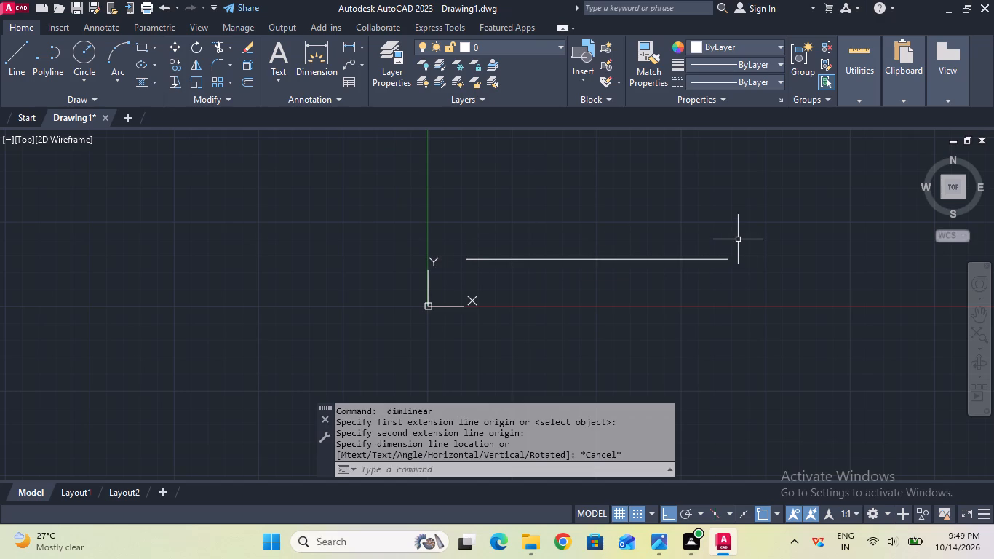
Move the horizontal line straight up, farther above the X axis, using its midpoint as the base point.
left_click(180, 42)
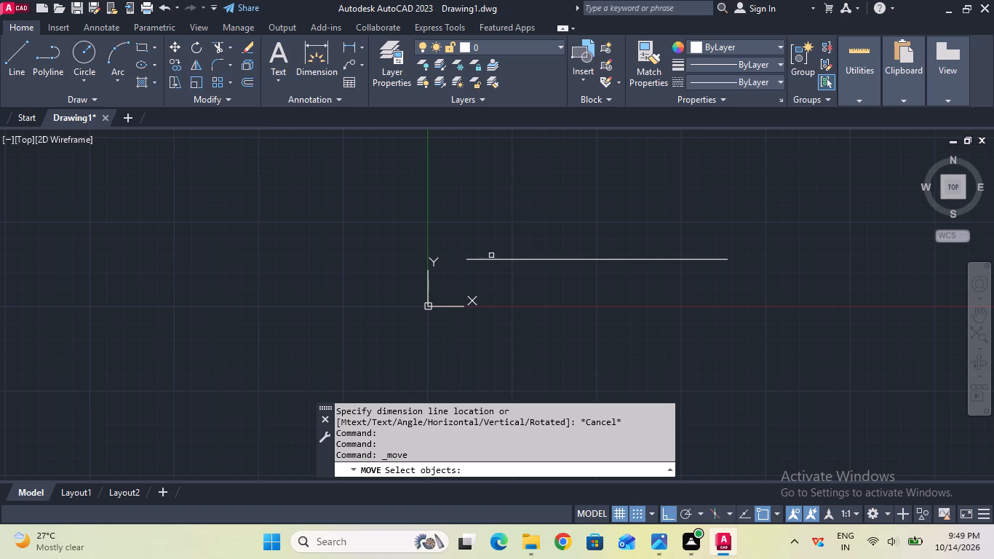
left_click(496, 259)
key("Return")
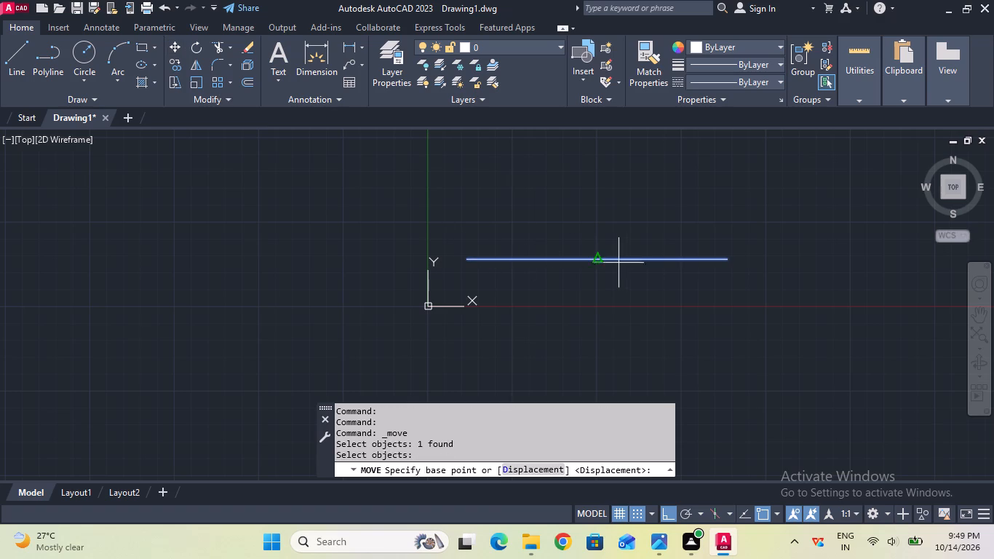
left_click(597, 259)
left_click(597, 200)
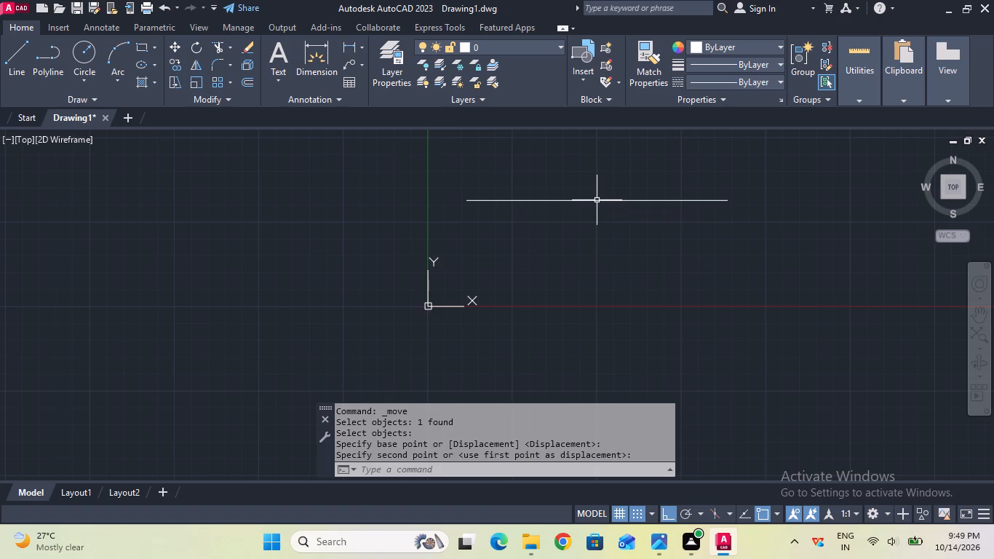
Assign the CENTER linetype to the horizontal line.
scroll(597, 200, "up", 3)
left_click(589, 202)
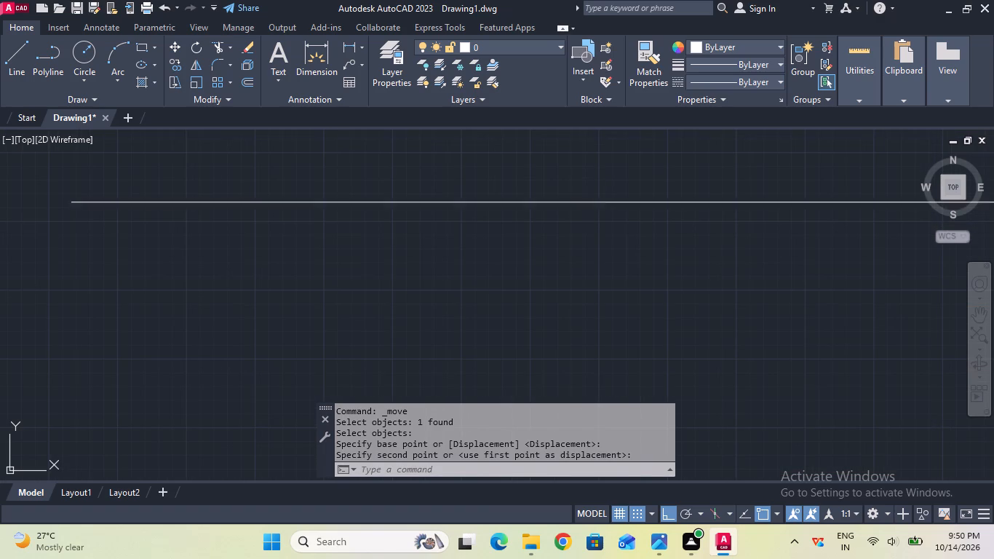
left_click(717, 75)
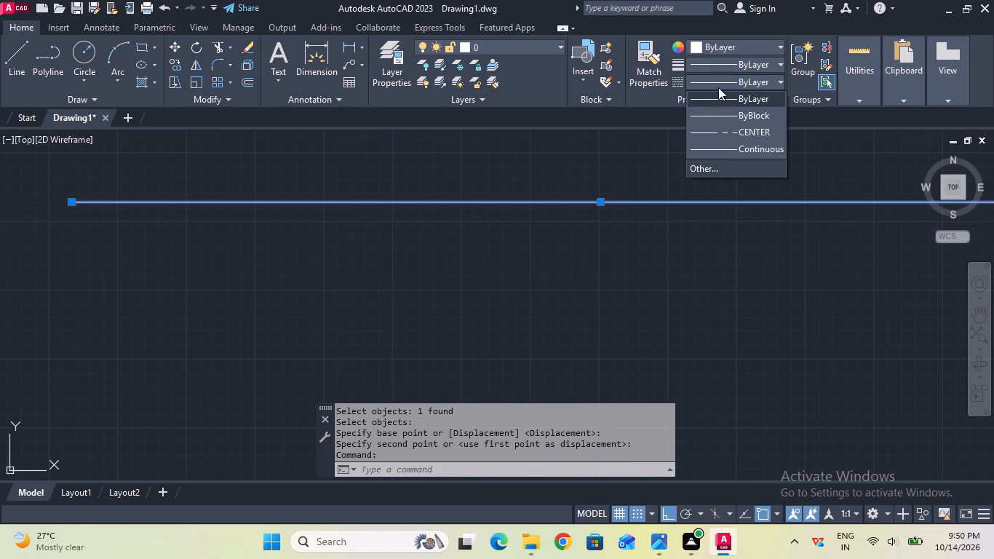
left_click(728, 134)
scroll(707, 153, "down", 3)
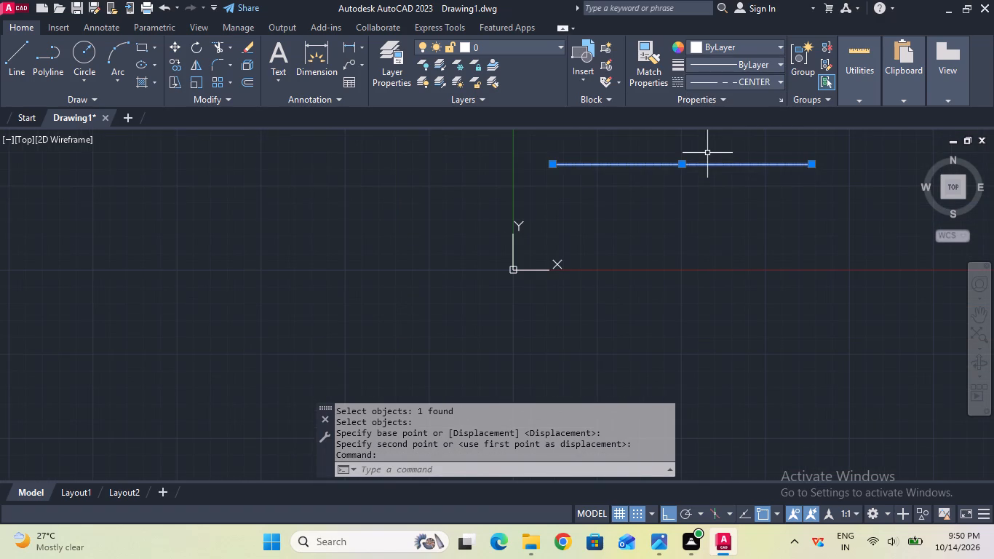
key("Escape")
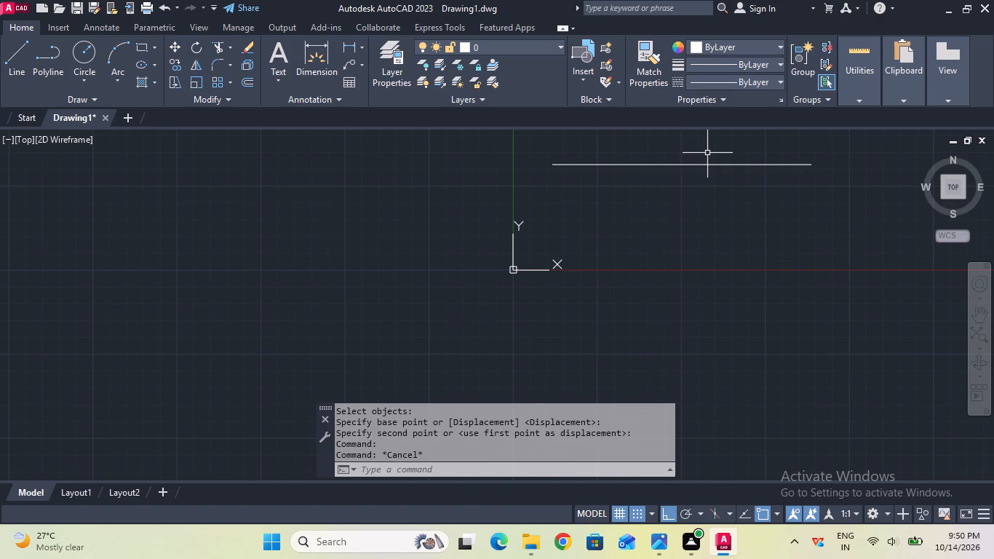
middle_click_drag(691, 149, 691, 199)
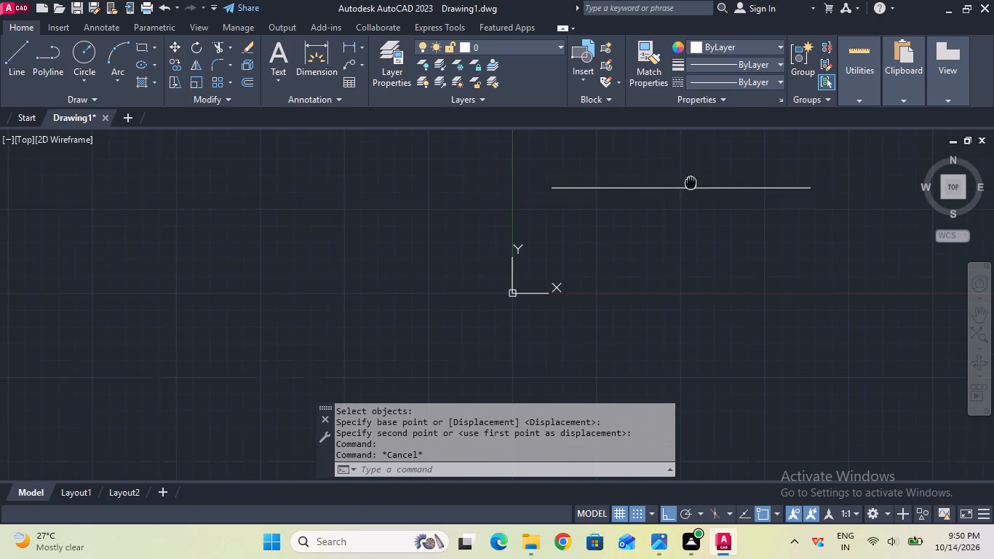
middle_click_drag(691, 199, 689, 222)
scroll(689, 222, "up", 1)
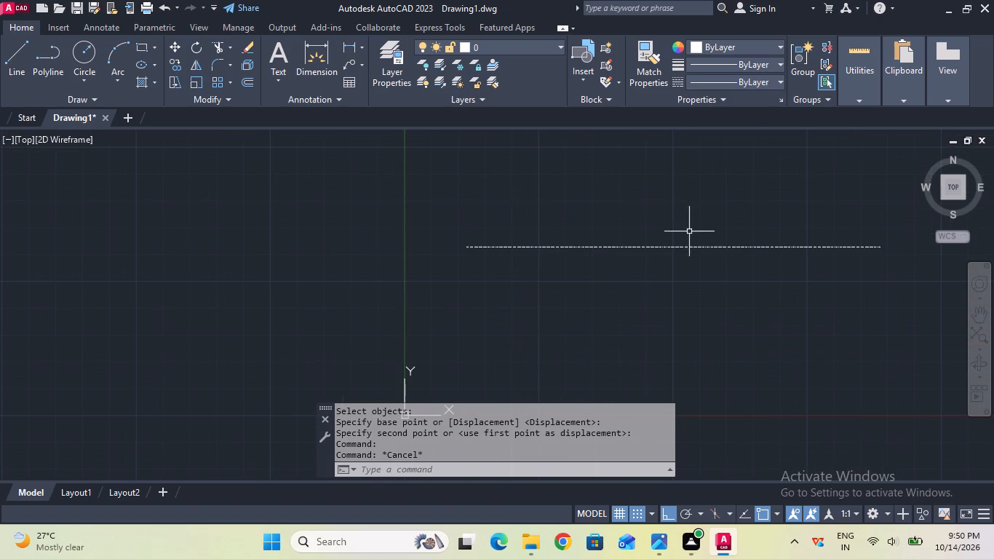
left_click(734, 79)
left_click(734, 79)
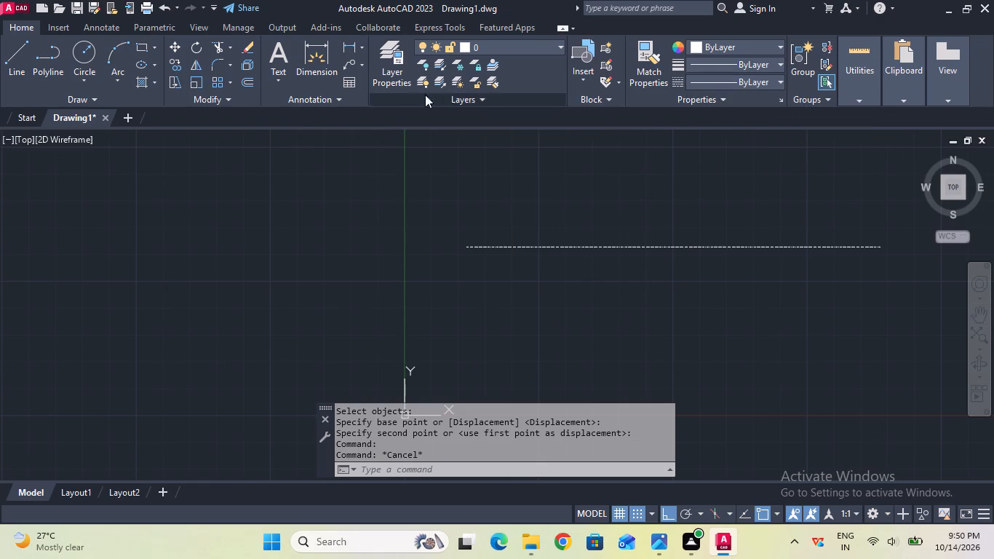
Draw a circle of radius 35 mm centred on the left end of the centre line.
left_click(81, 61)
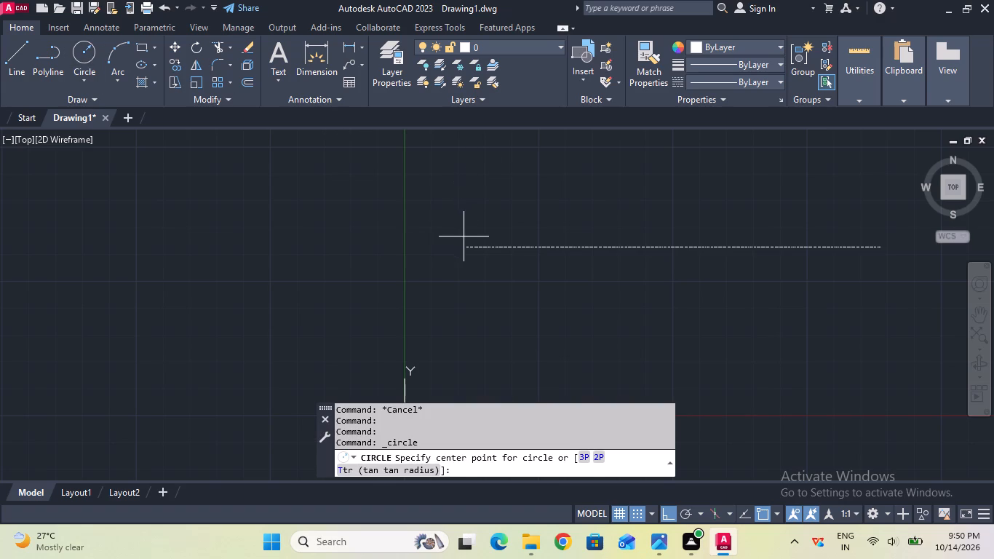
left_click(466, 242)
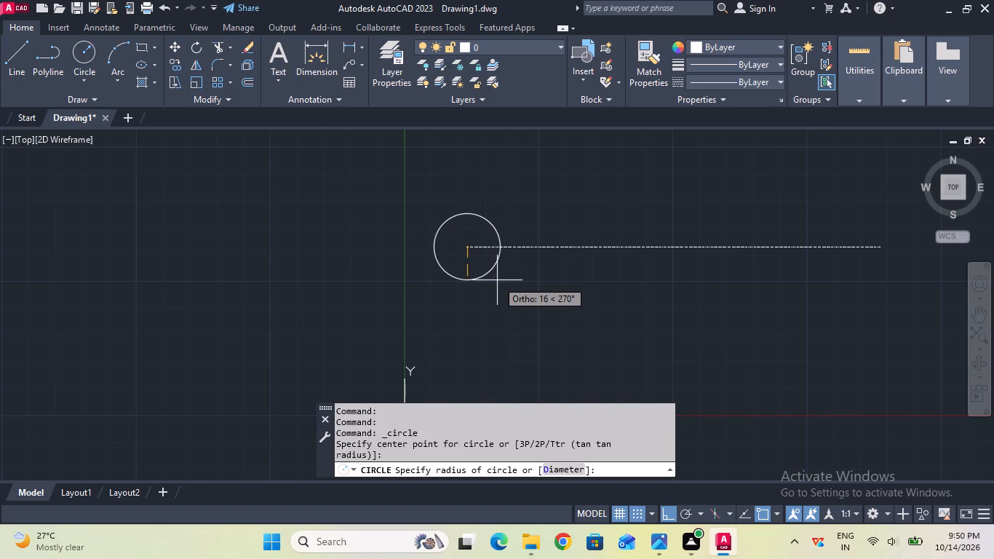
type("35")
key("Return")
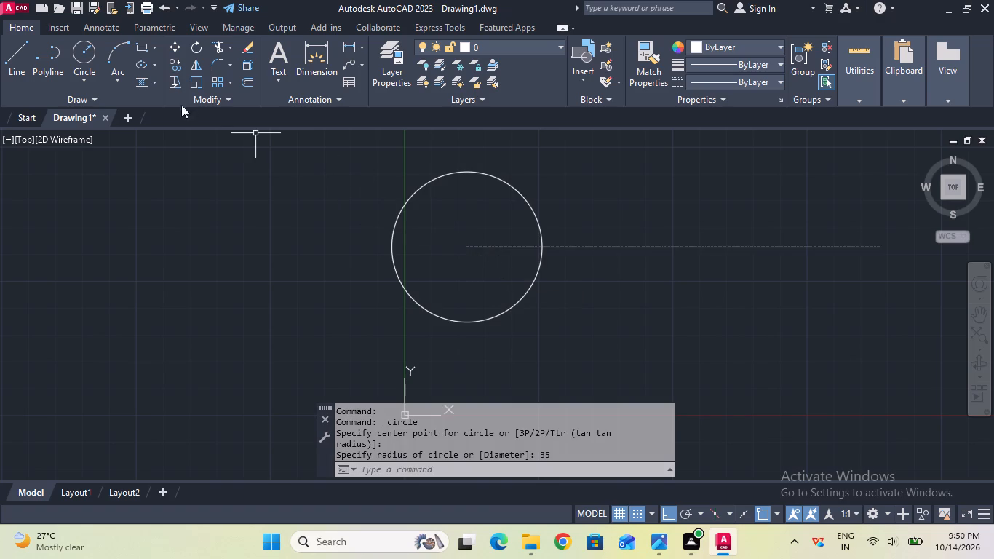
Draw a concentric circle of diameter 50 mm inside the 35 mm radius circle, defined by centre and diameter.
left_click(94, 83)
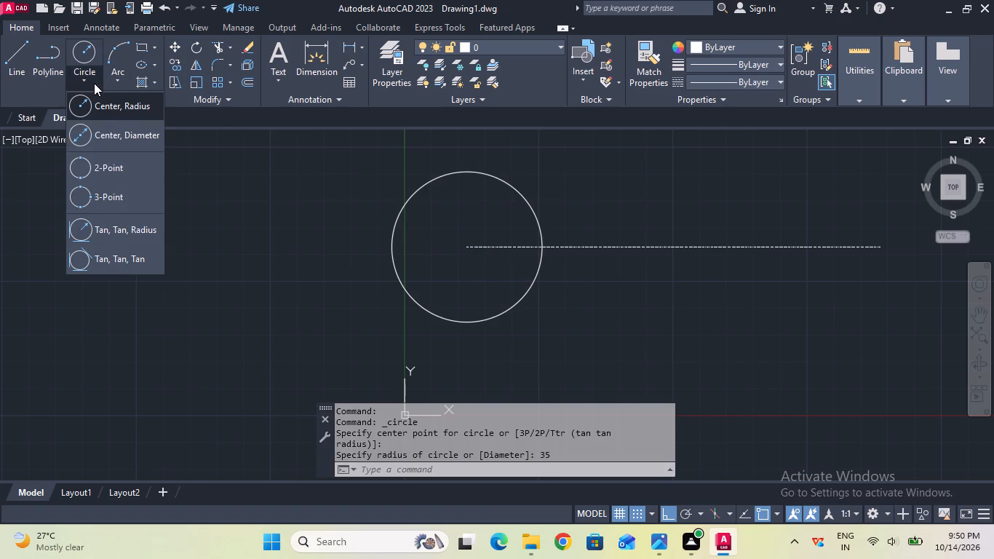
left_click(135, 136)
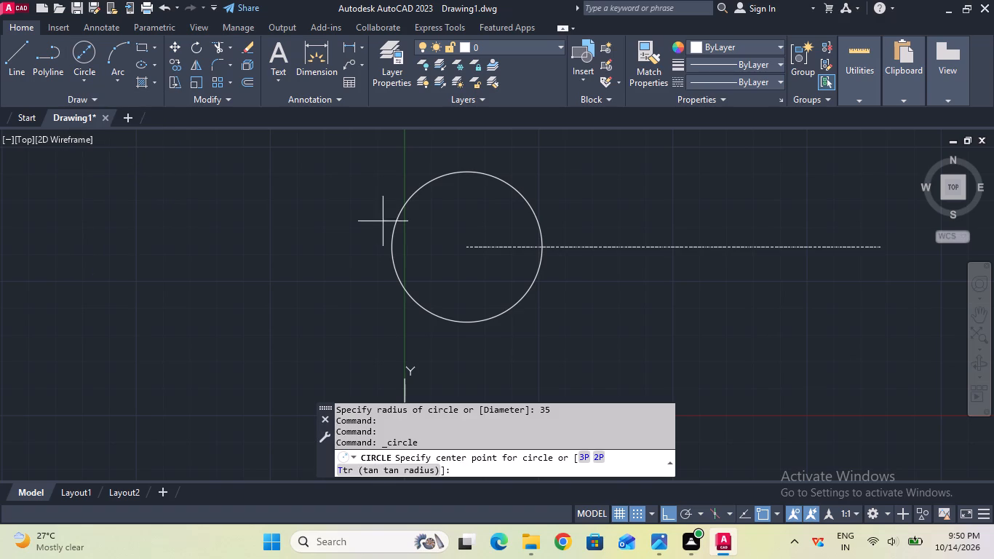
left_click(469, 248)
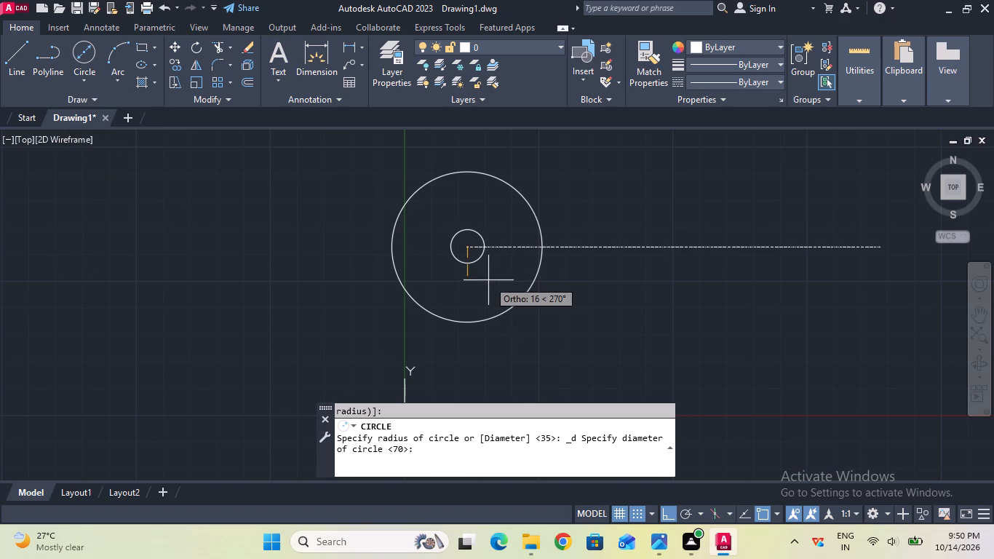
type("50")
key("Return")
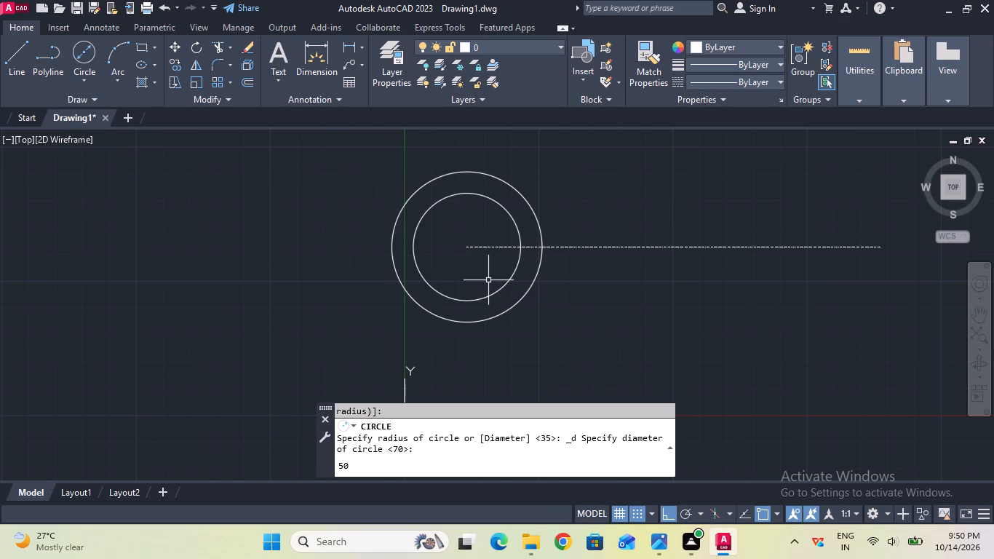
key("Escape")
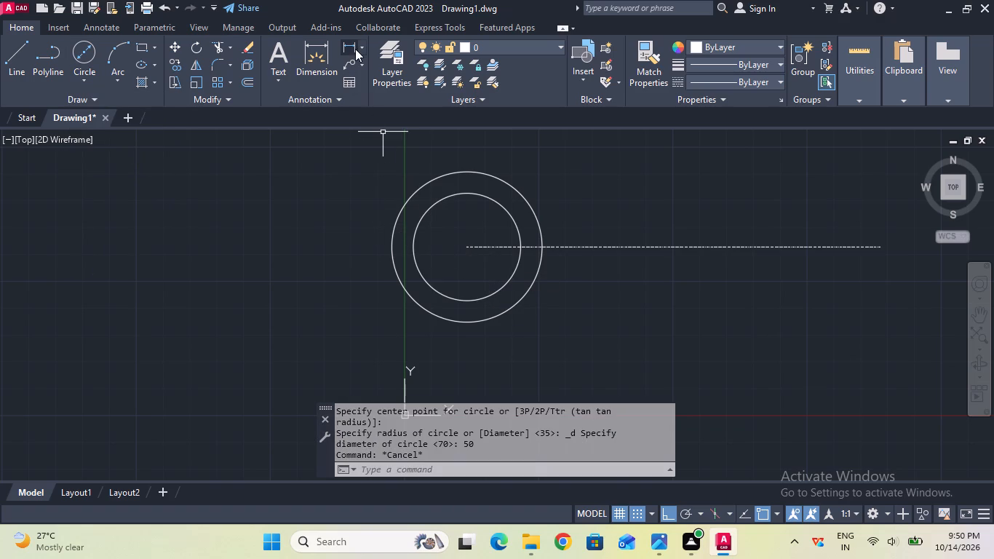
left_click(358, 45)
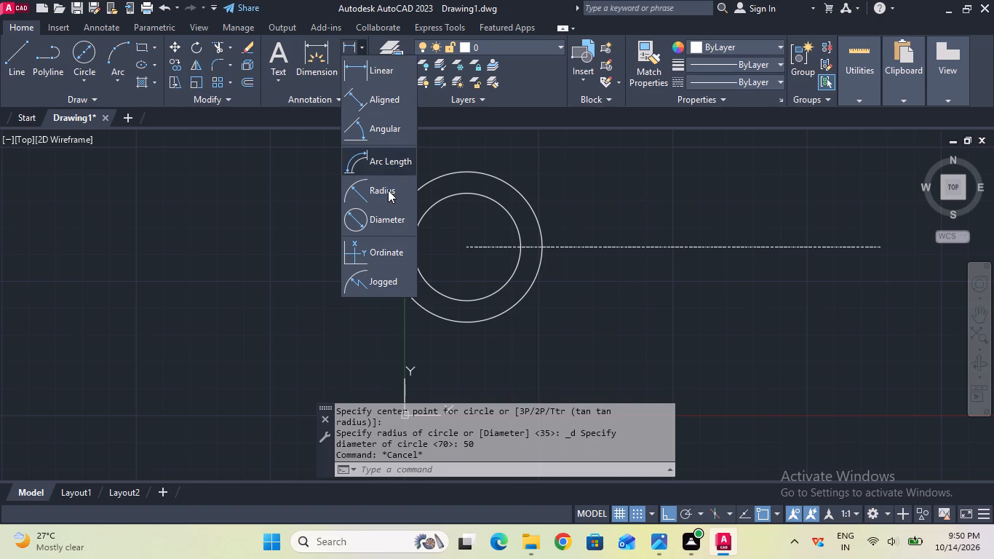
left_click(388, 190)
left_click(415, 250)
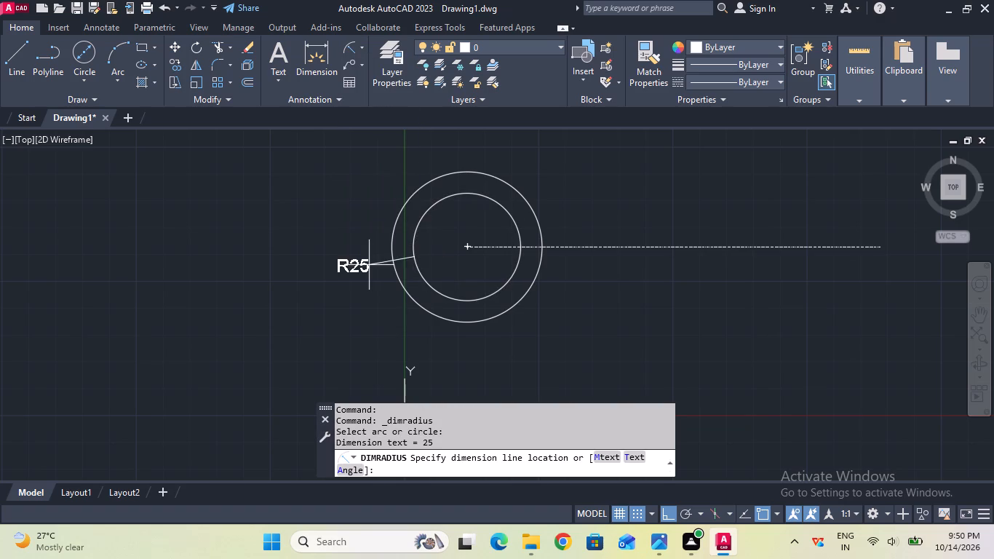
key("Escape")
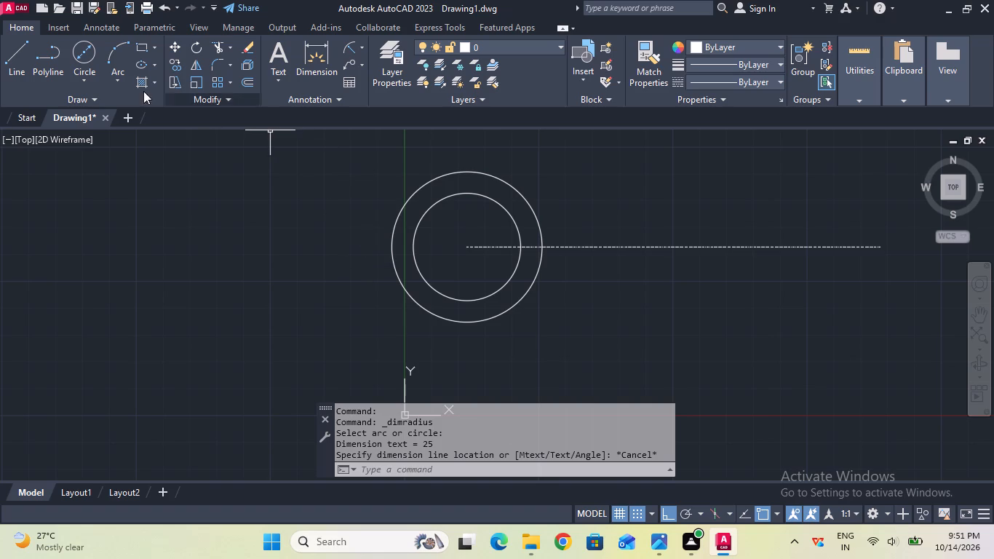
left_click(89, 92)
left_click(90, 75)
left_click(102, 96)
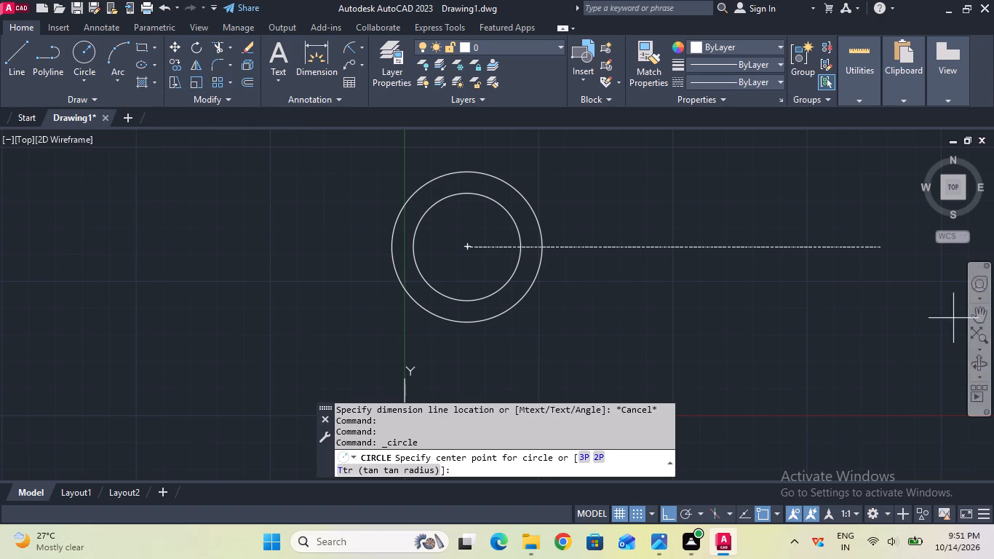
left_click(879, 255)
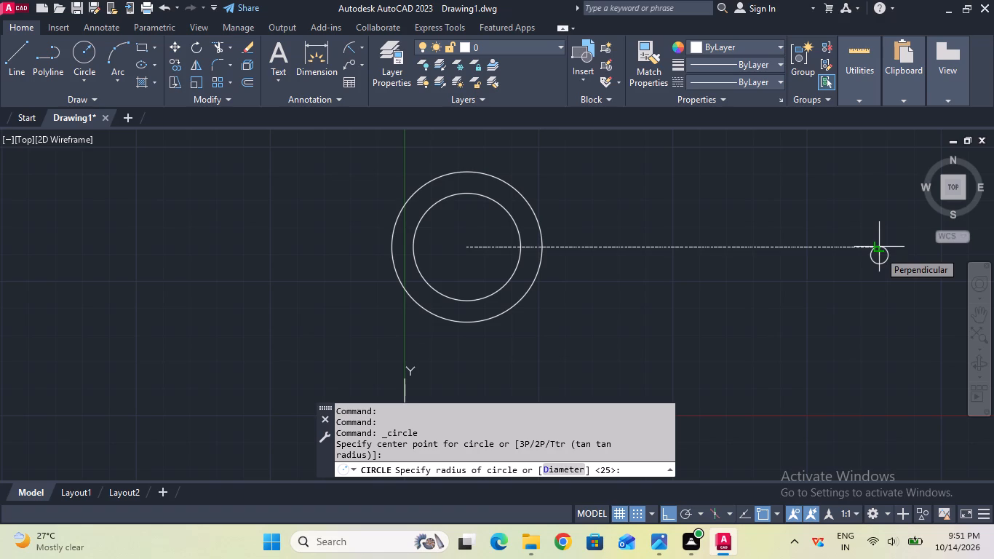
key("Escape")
Draw a circle of radius 10 mm at the right end of the centre line.
left_click(73, 46)
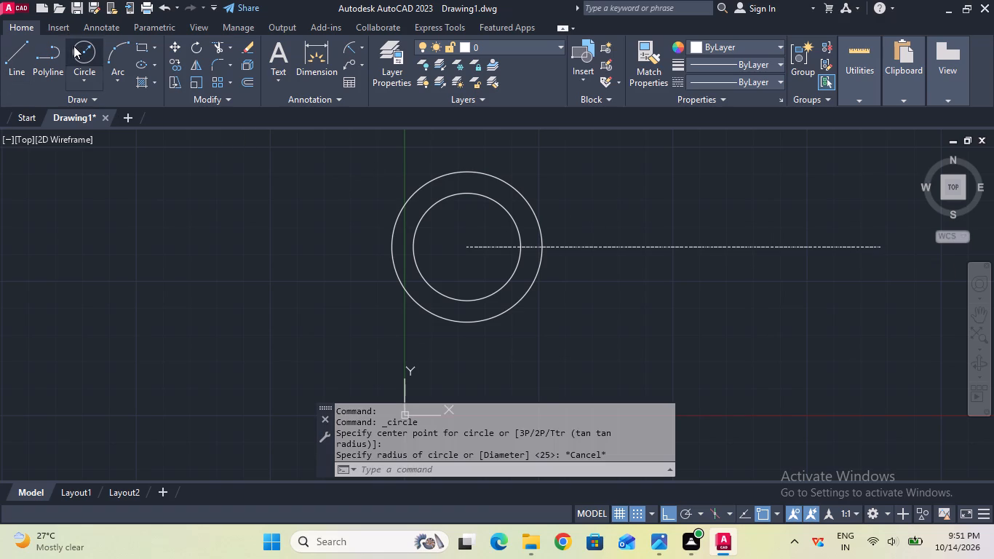
left_click(875, 250)
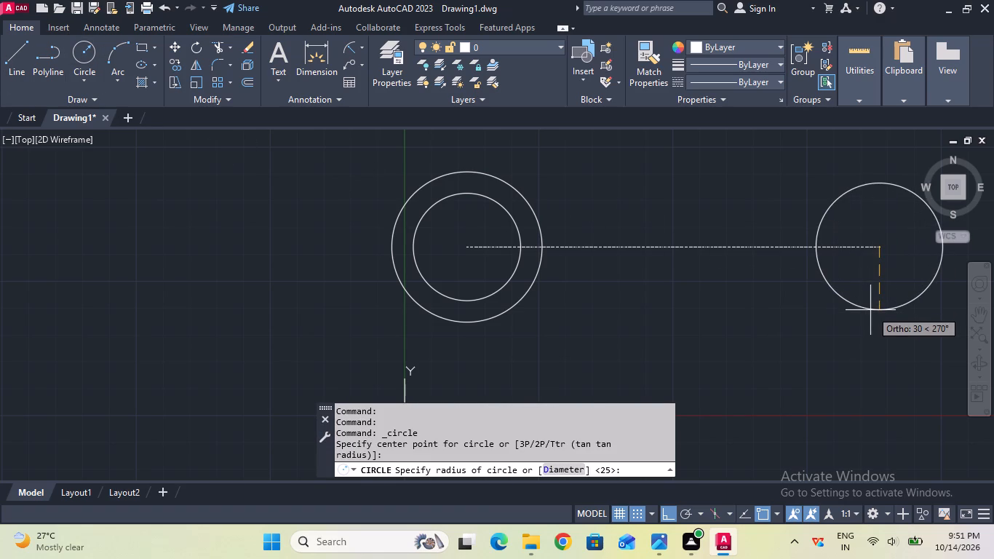
type("10")
key("Return")
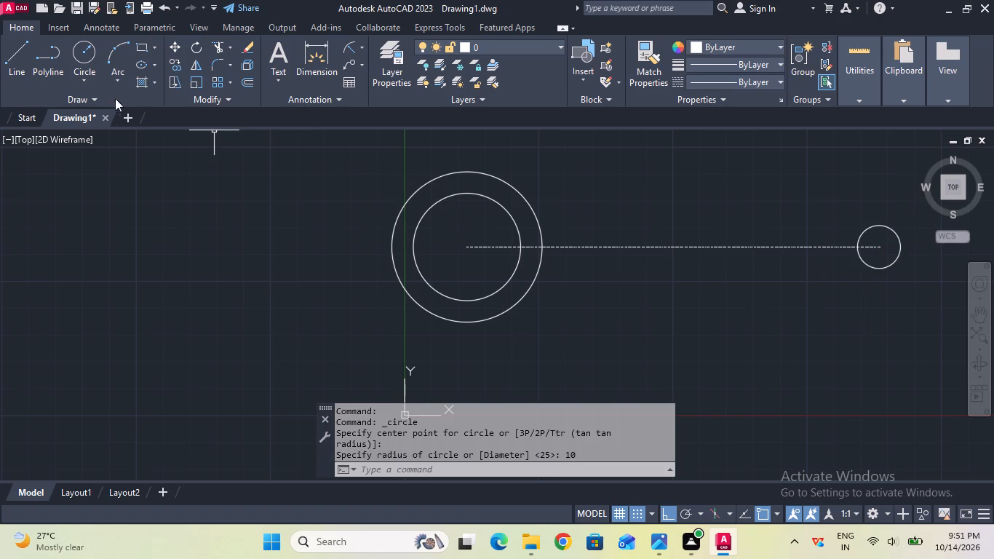
Draw a circle of radius 22.5 mm around the small circle, centred on the centre line's right end.
left_click(96, 58)
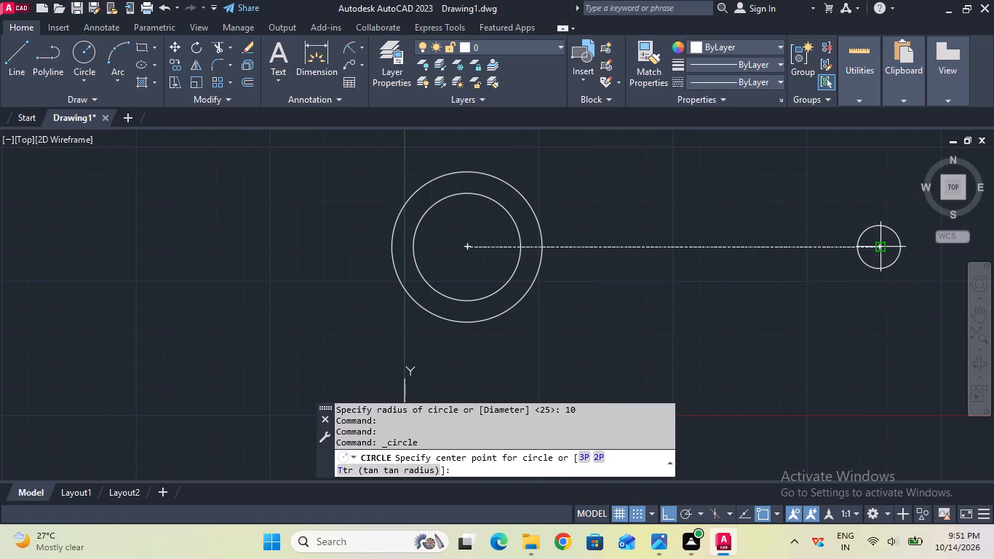
left_click(885, 248)
type("22.5")
key("Return")
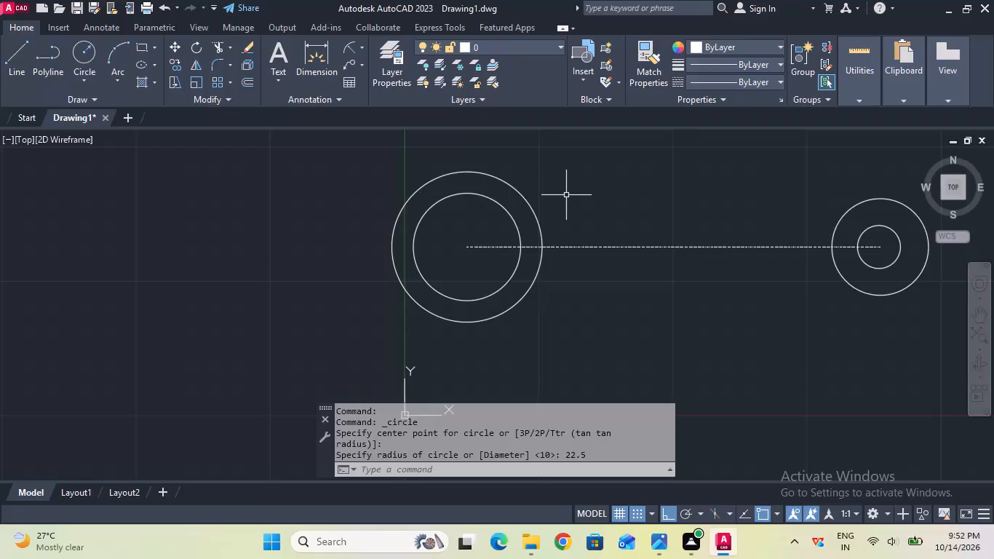
Draw a horizontal construction line from the large circle's bottom quadrant to the right, well past the small end circles.
middle_click_drag(578, 197, 215, 195)
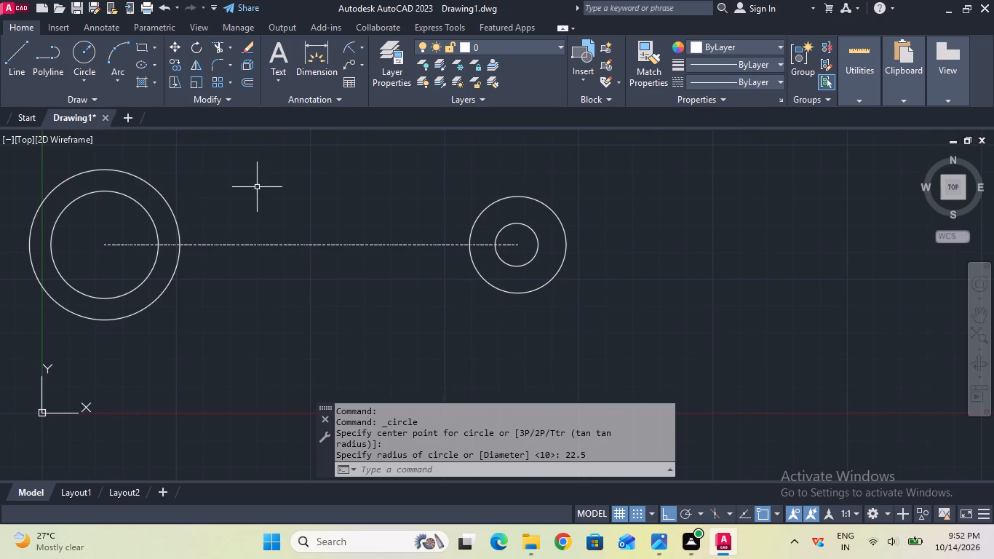
left_click(19, 66)
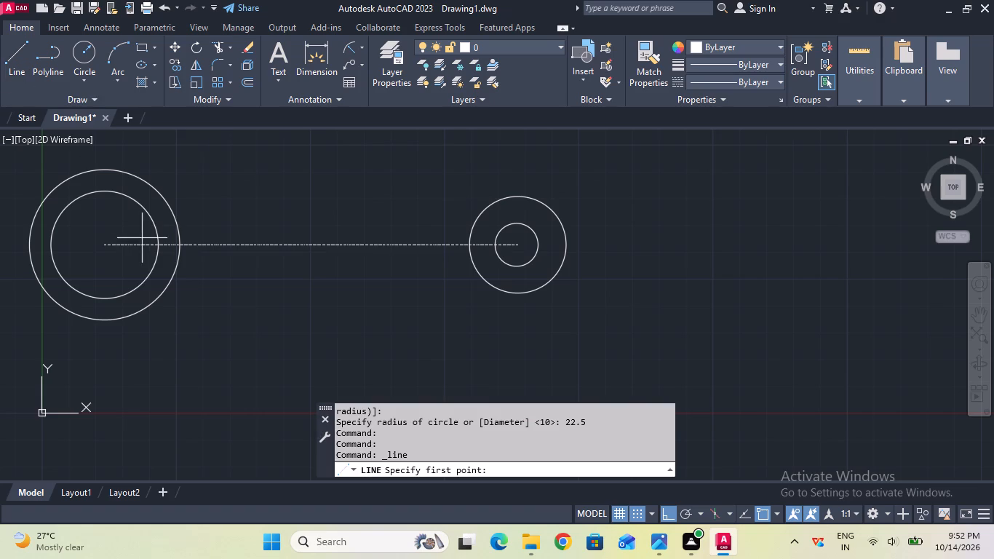
left_click(105, 320)
left_click(701, 342)
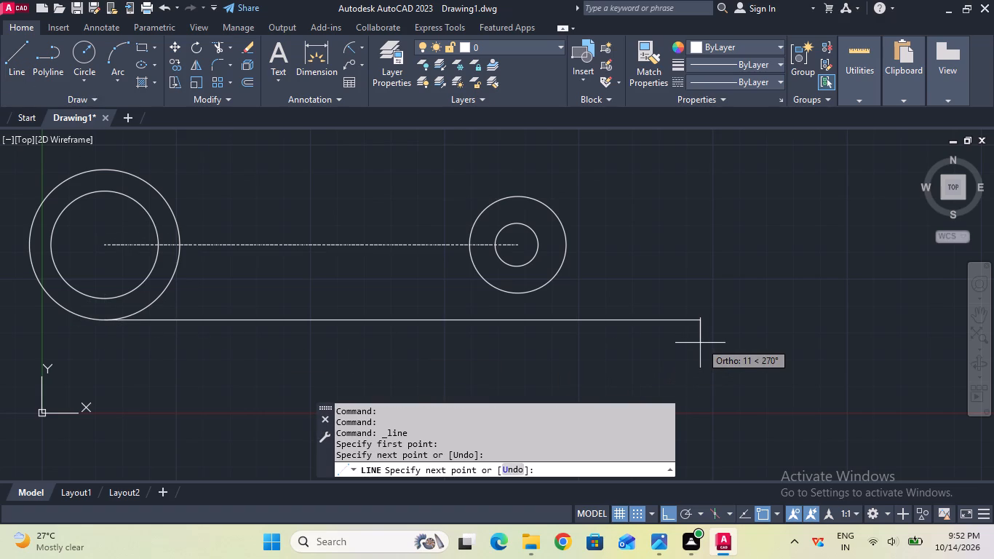
key("Escape")
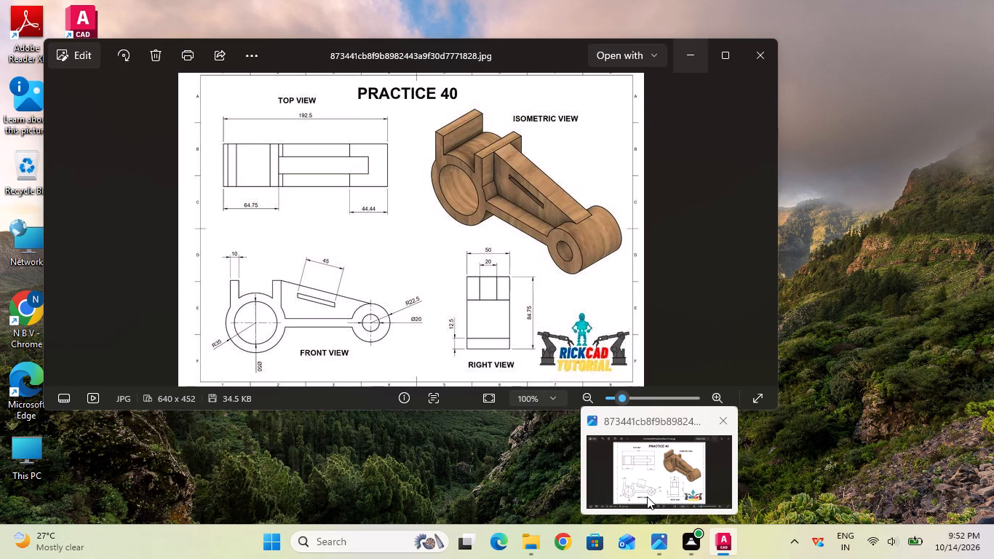
Draw a vertical line 84.75 mm long upward from the right end of the horizontal construction line.
left_click(28, 52)
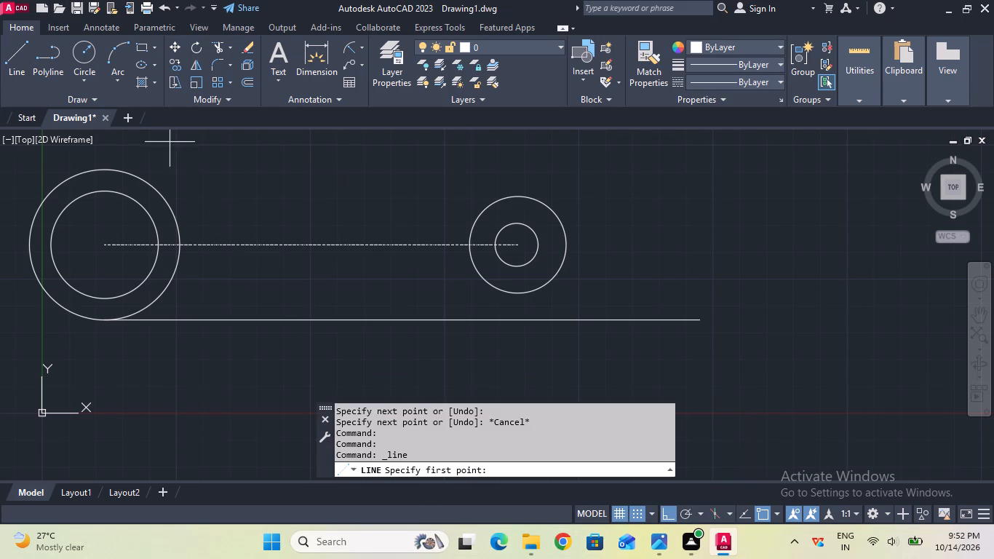
left_click(701, 316)
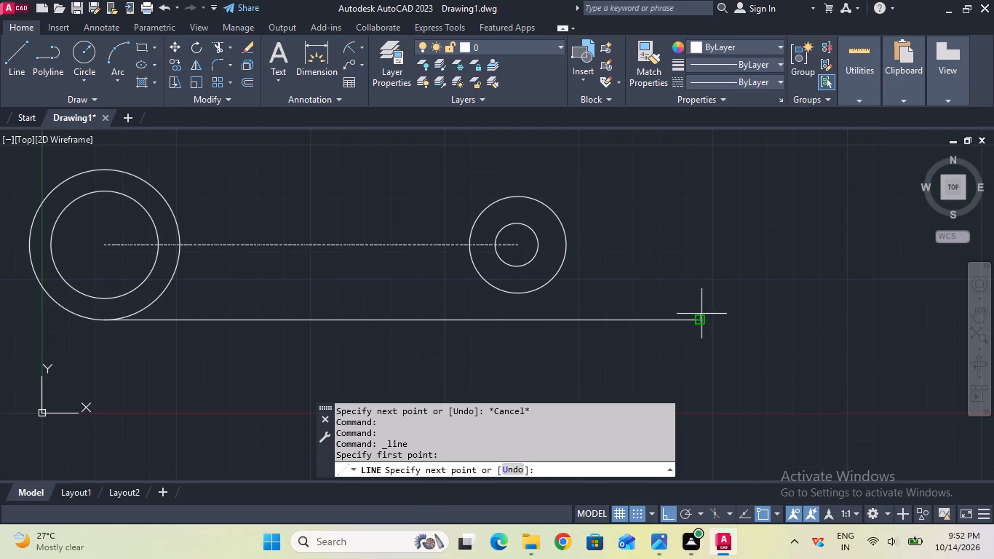
type("84.75")
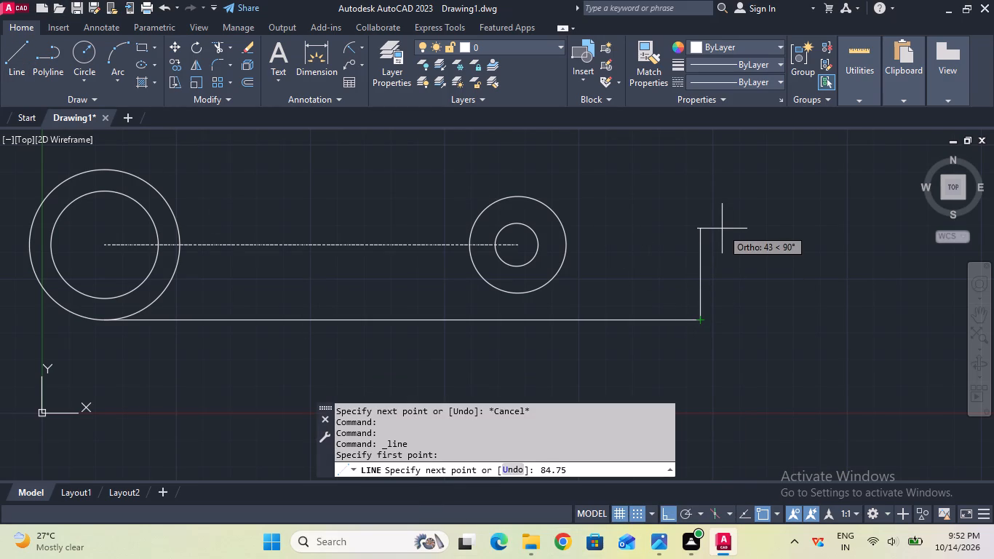
key("Return")
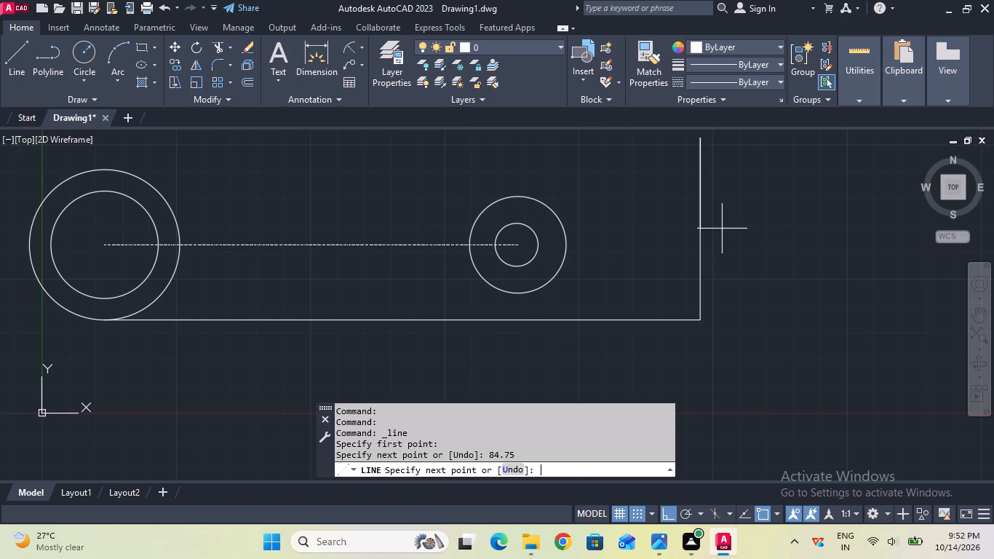
key("Escape")
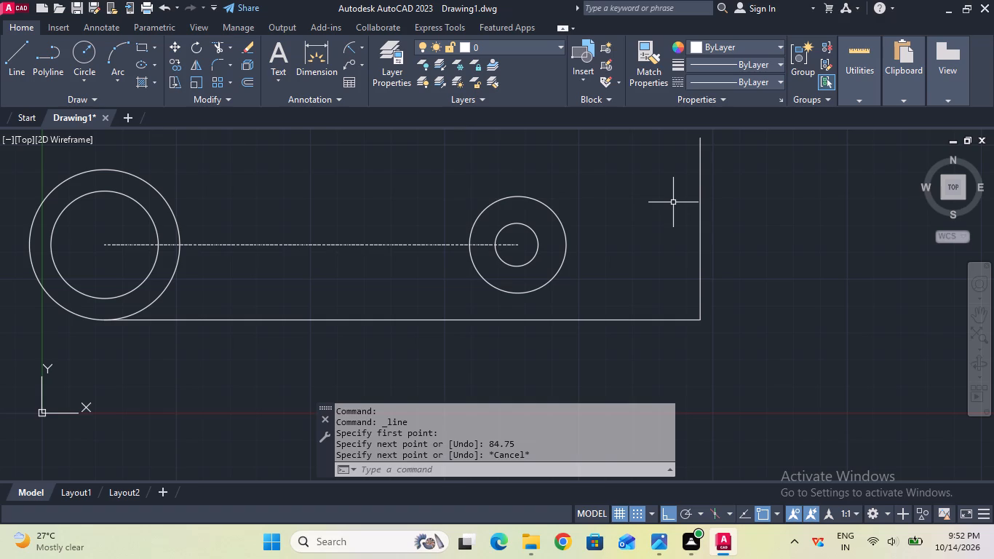
Remove the horizontal construction line below the circles with Trim, keeping the vertical line.
scroll(673, 202, "down", 1)
left_click(222, 51)
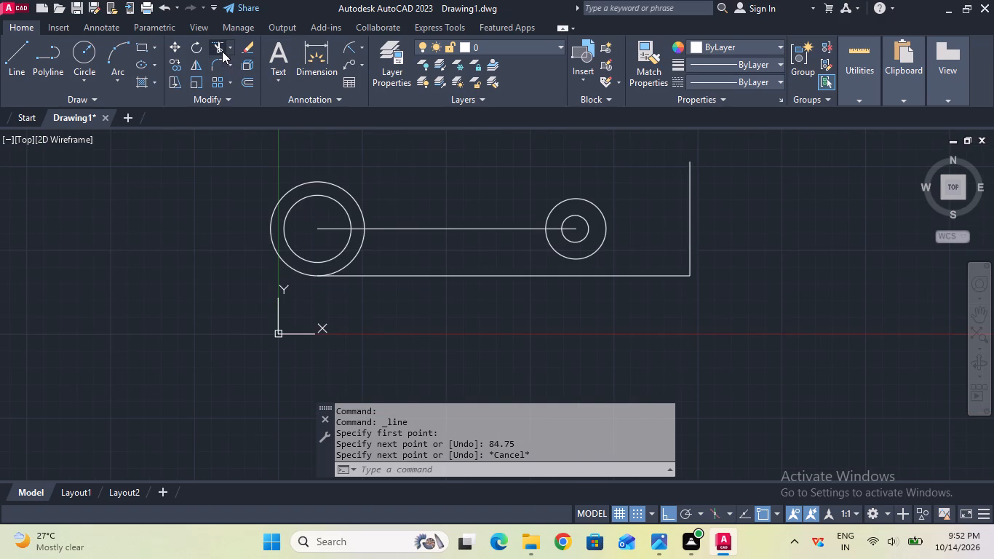
left_click(502, 275)
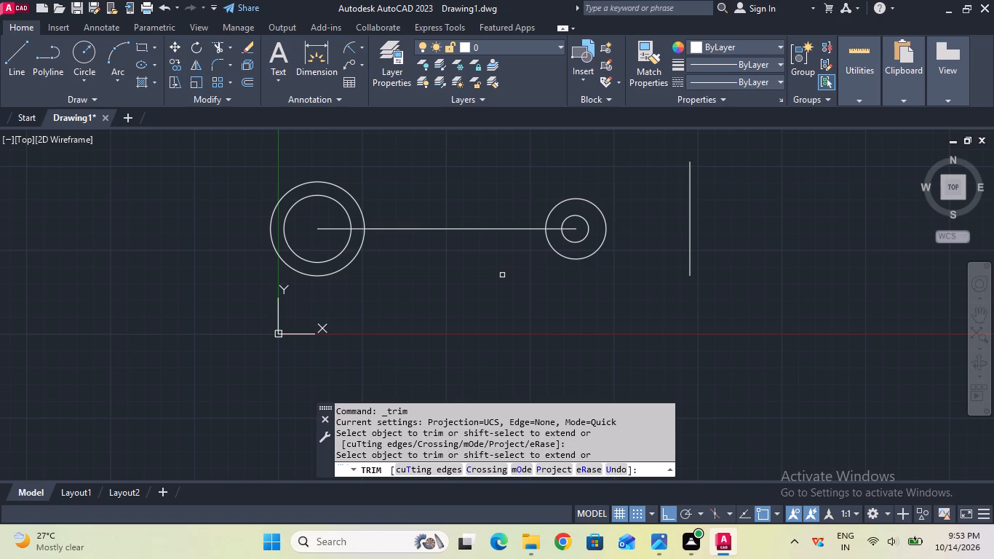
key("Escape")
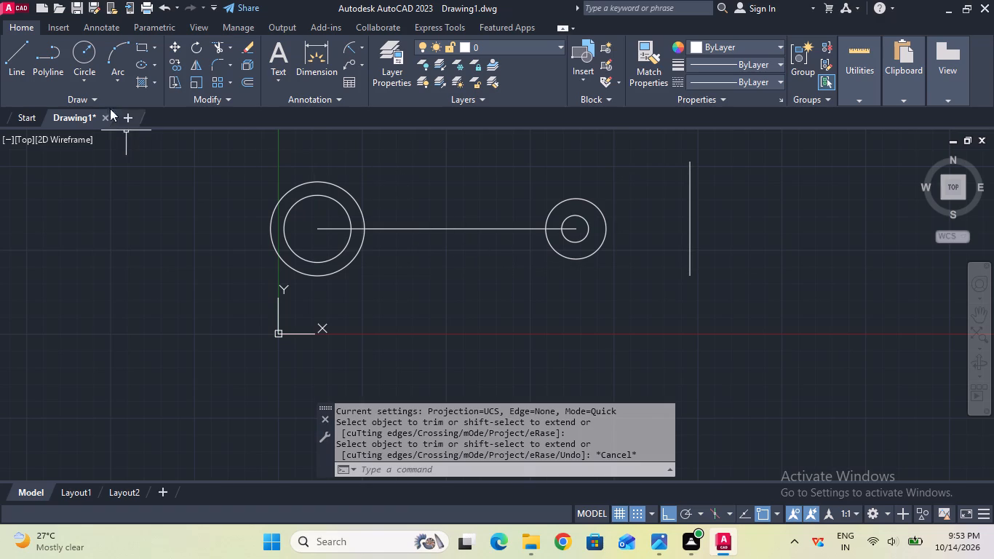
Draw a 50 mm horizontal line rightward from the vertical line's upper end, continuing with an 84.75 mm line straight down.
left_click_drag(24, 60, 38, 62)
left_click(22, 54)
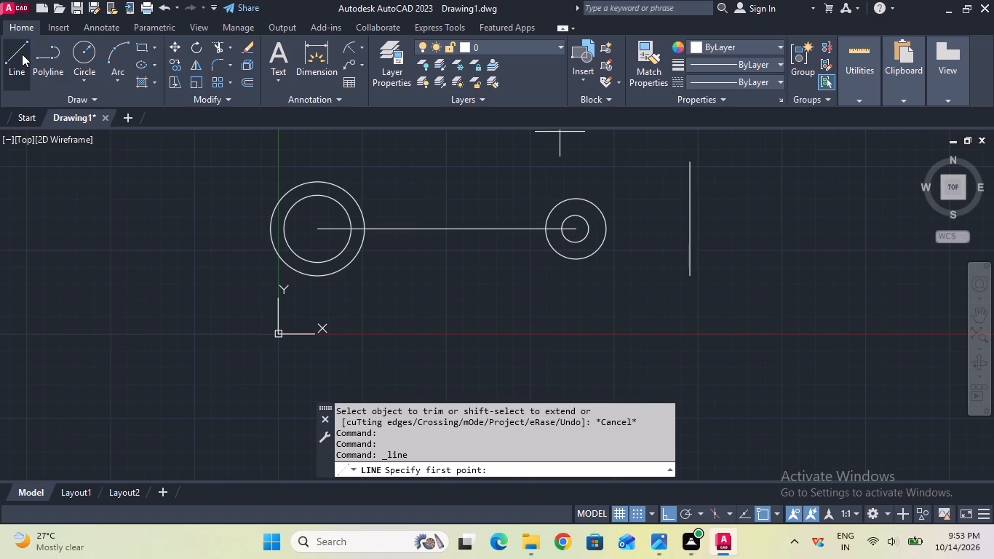
left_click(693, 165)
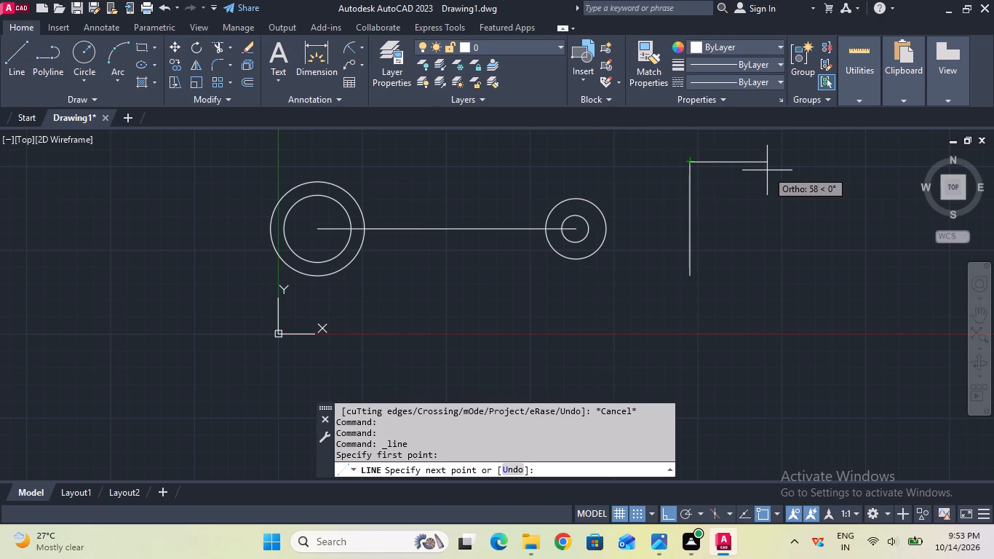
type("50")
key("Return")
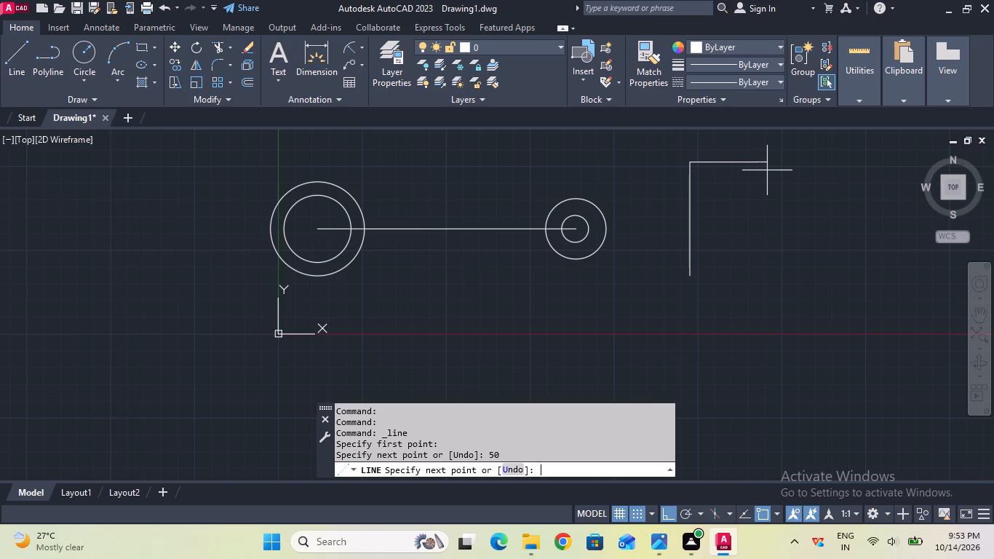
left_click(767, 170)
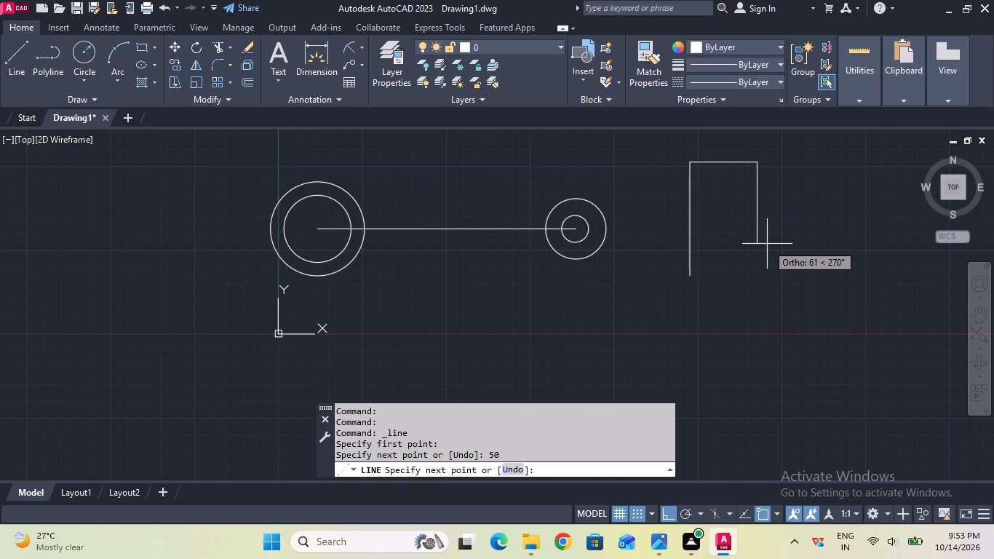
type("84.")
type("75")
key("Return")
key("Escape")
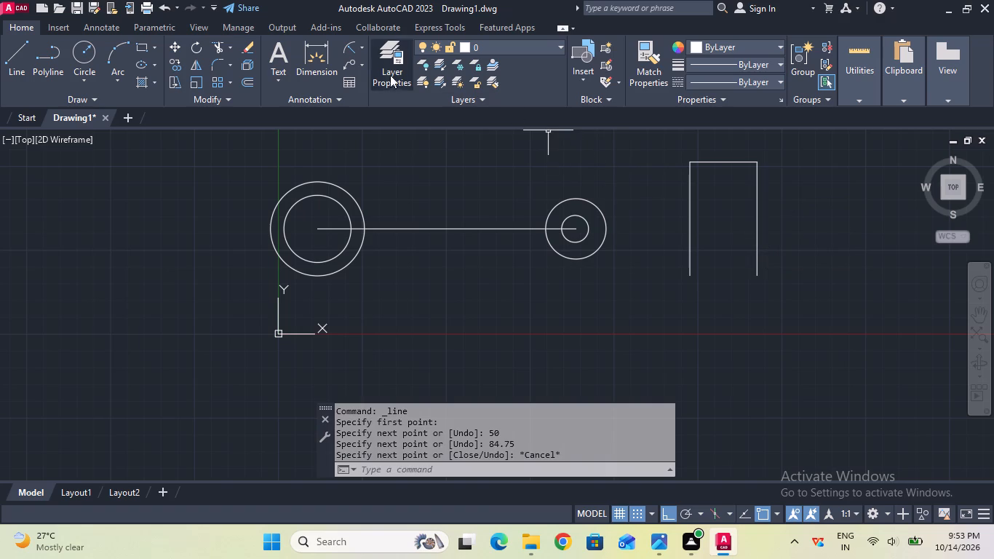
Measure the length of the right view's left vertical edge with a linear dimension, without placing it.
left_click(361, 52)
left_click(367, 69)
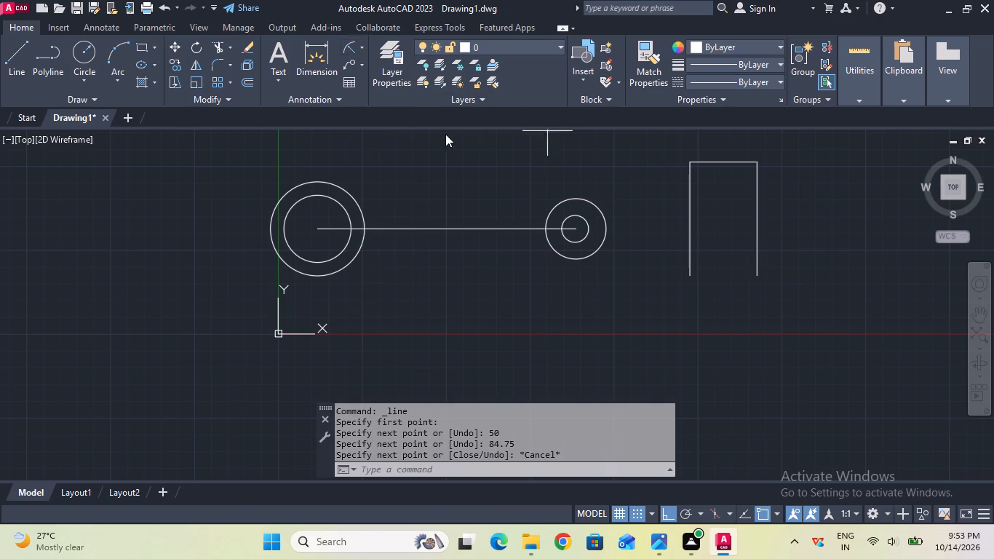
left_click(689, 162)
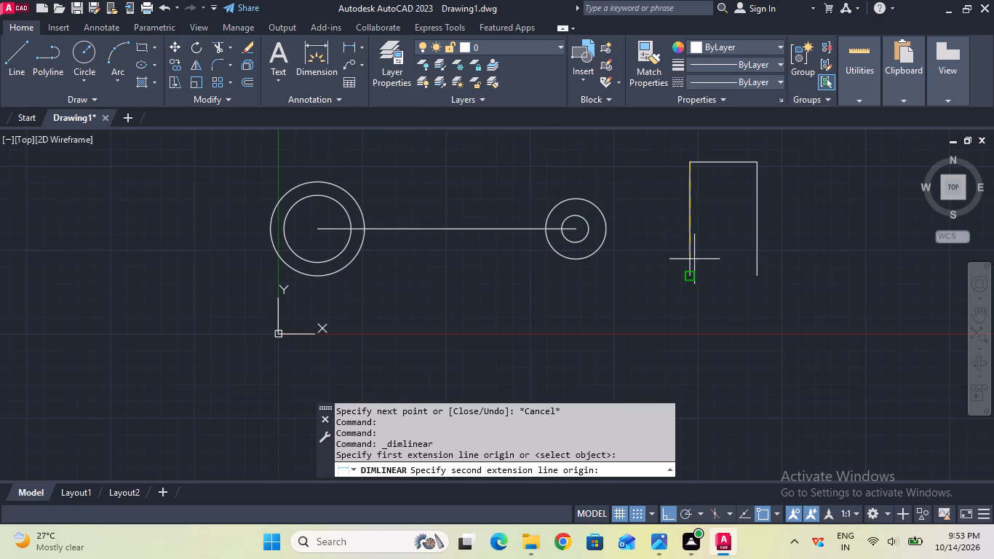
left_click(694, 273)
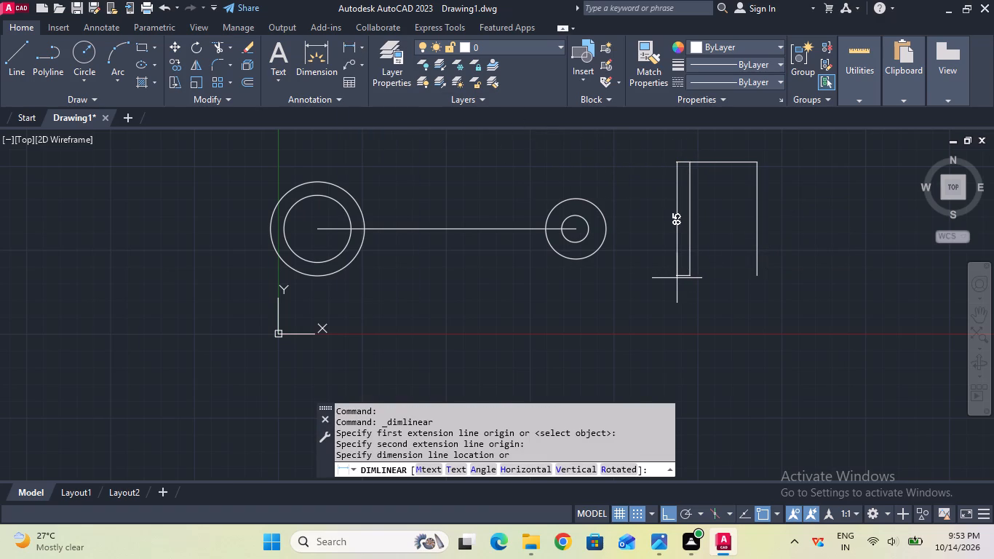
key("Escape")
Close the right-view rectangle with a line joining the lower ends of its two vertical edges.
left_click(24, 79)
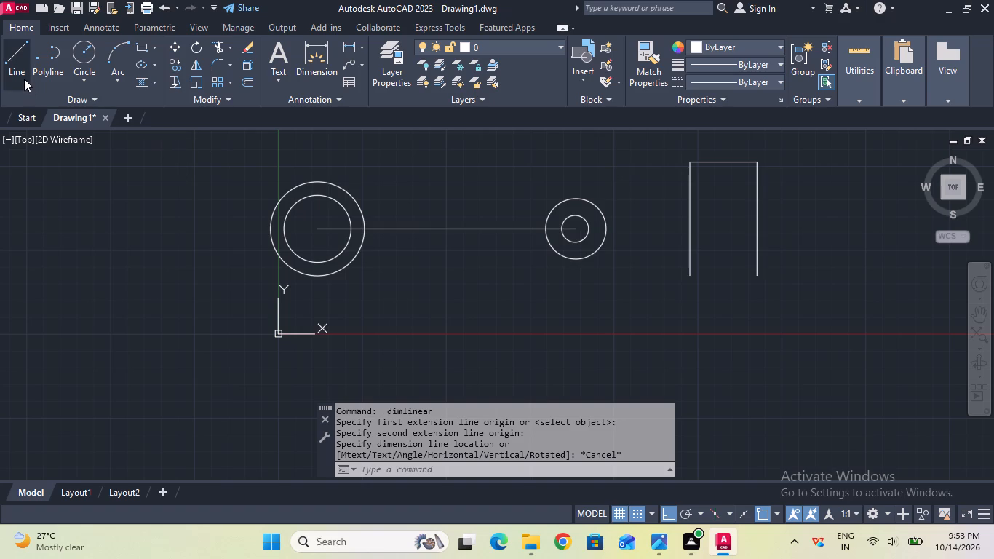
left_click(695, 269)
left_click(757, 269)
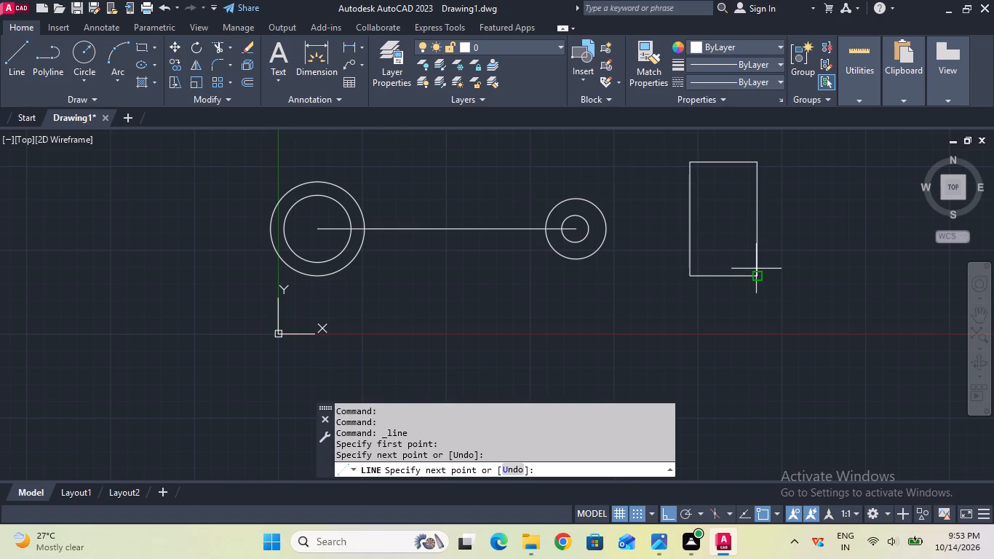
key("Escape")
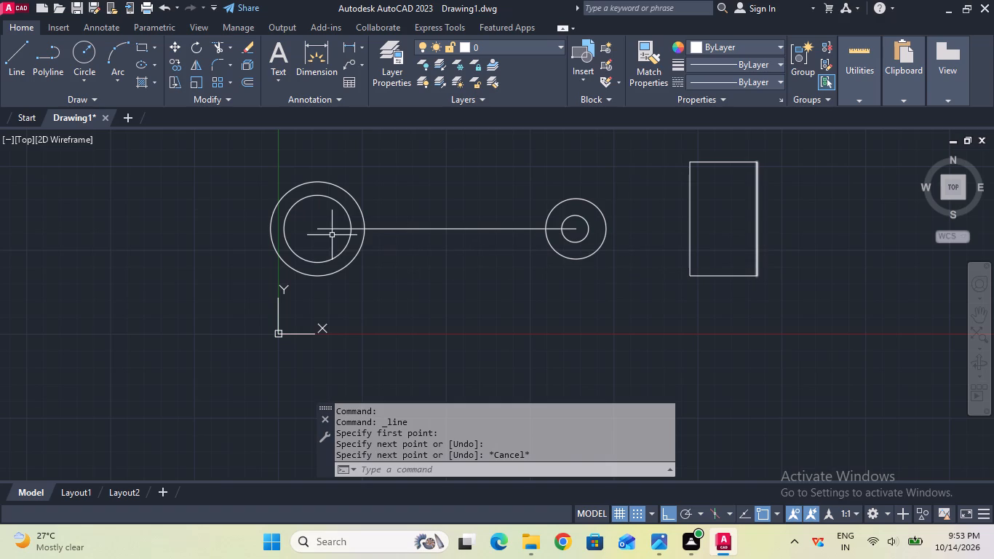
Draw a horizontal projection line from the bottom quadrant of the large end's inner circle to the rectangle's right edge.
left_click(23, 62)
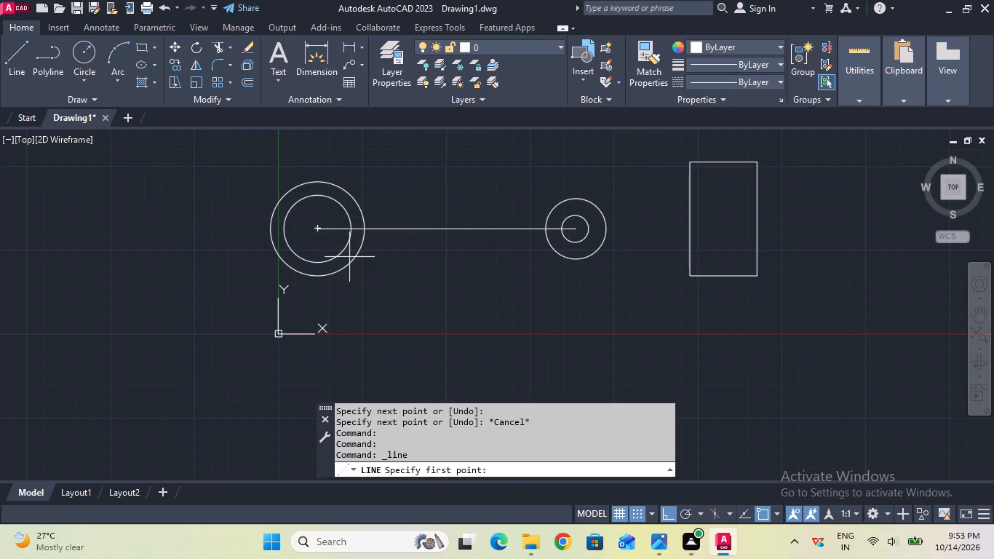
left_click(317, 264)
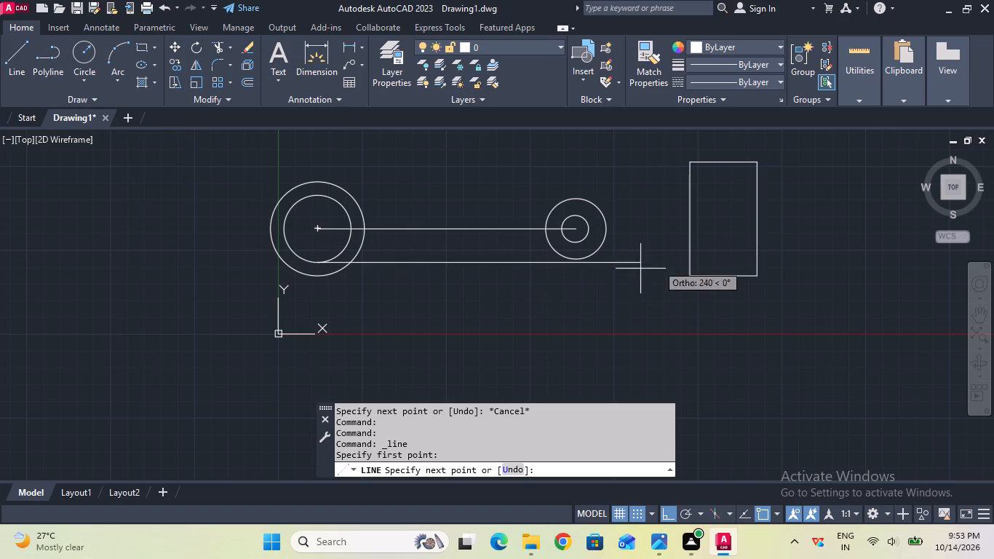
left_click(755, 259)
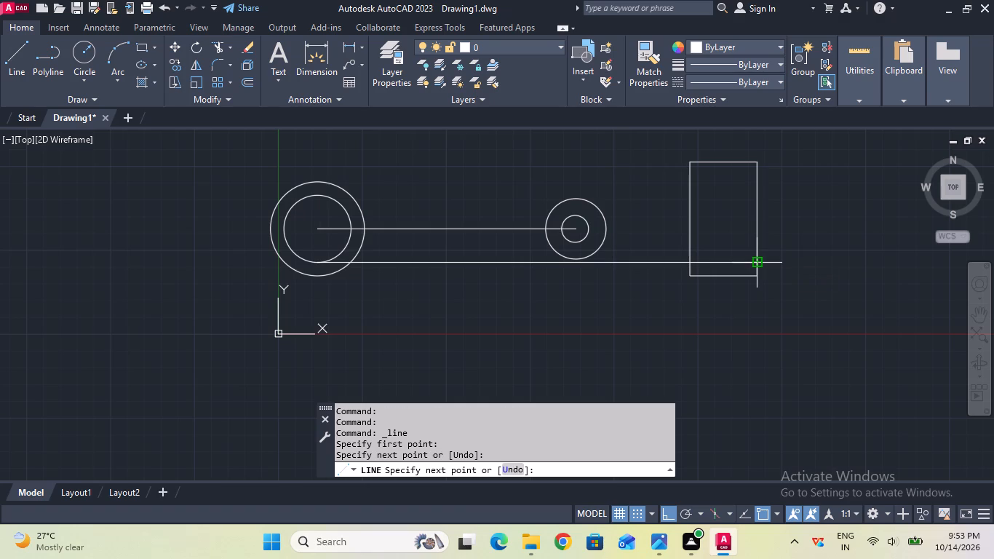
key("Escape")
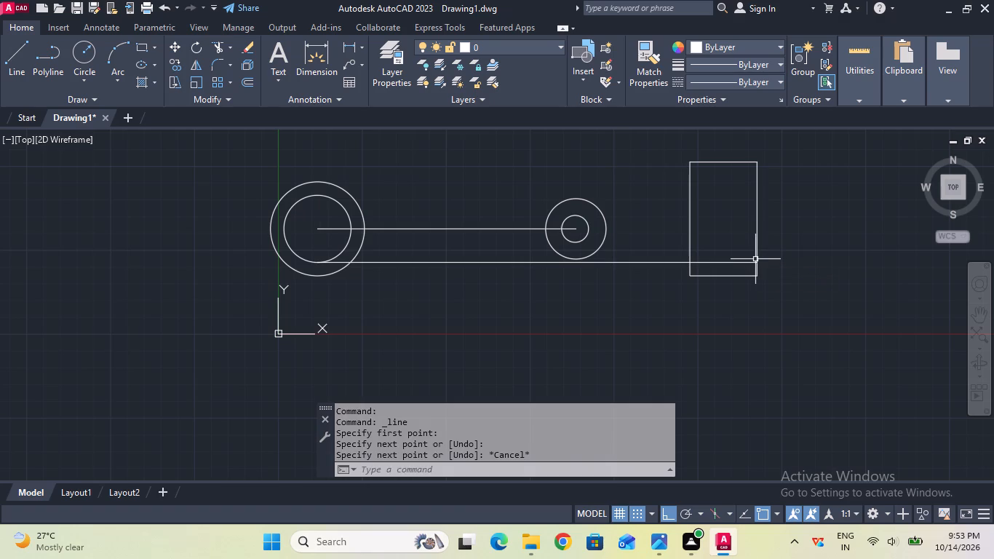
Measure the vertical distance from the rectangle's bottom-left corner up to the projection line, without placing the dimension.
scroll(755, 259, "up", 1)
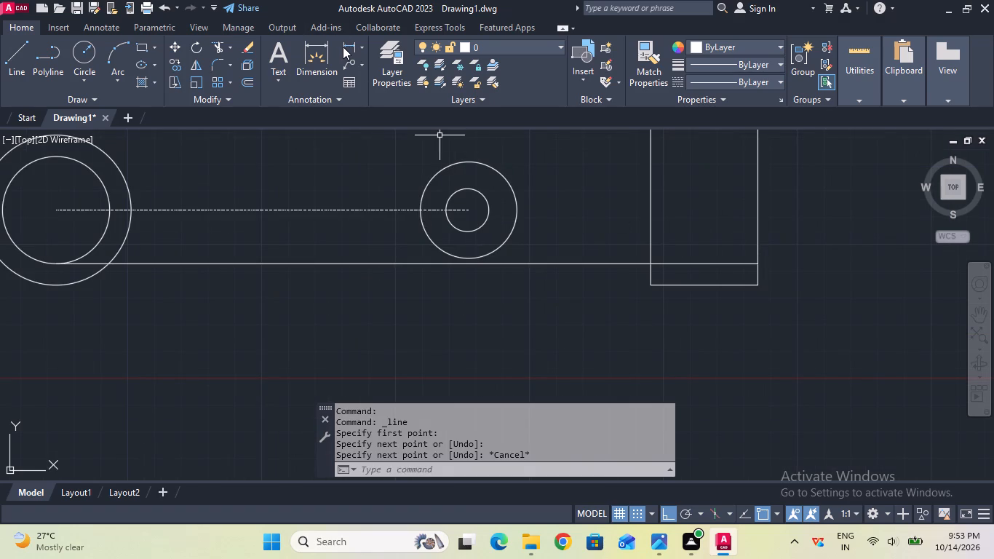
left_click(343, 47)
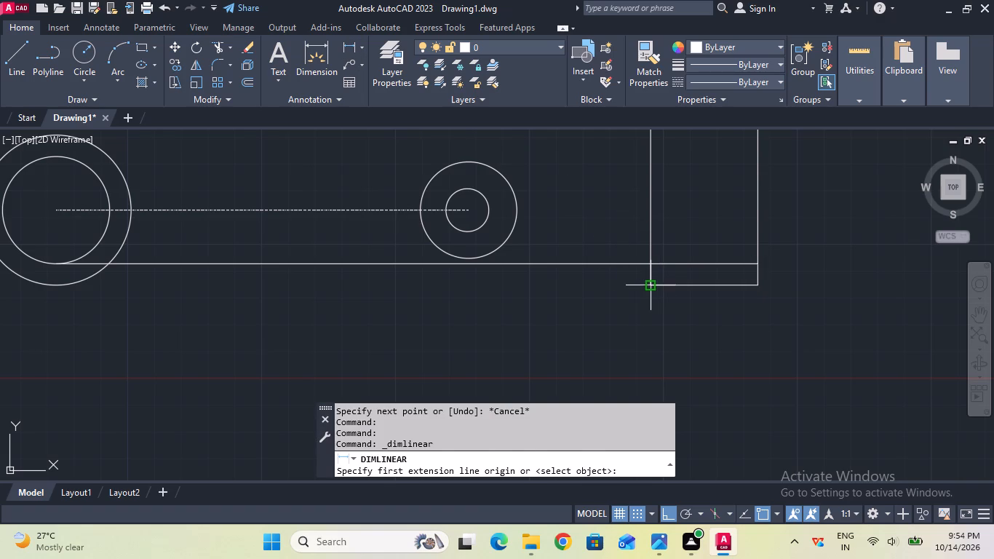
left_click(653, 285)
left_click(653, 260)
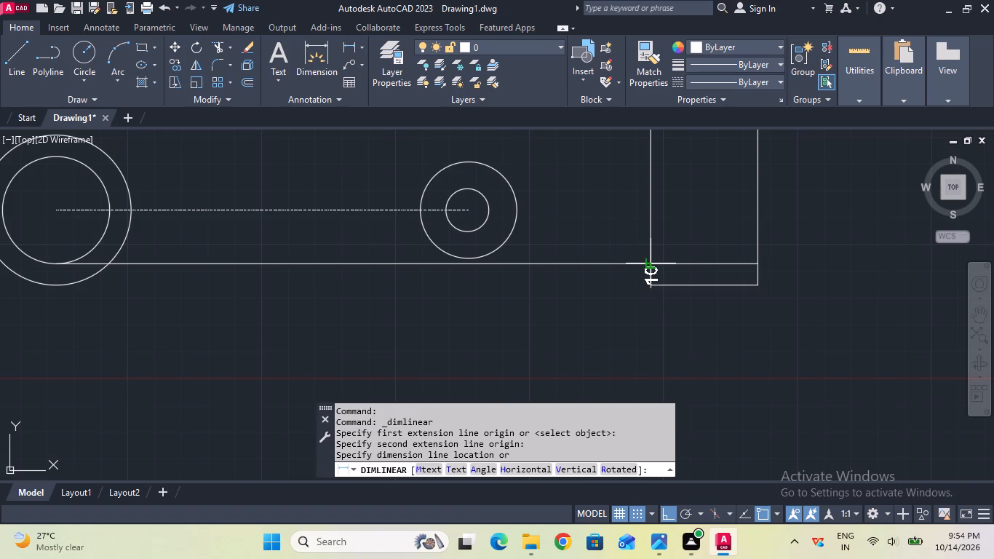
key("Escape")
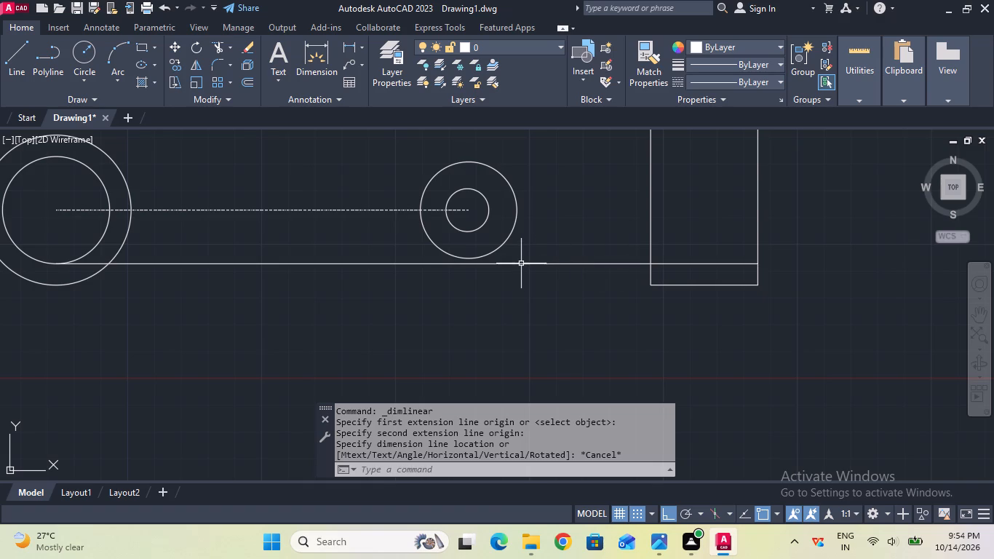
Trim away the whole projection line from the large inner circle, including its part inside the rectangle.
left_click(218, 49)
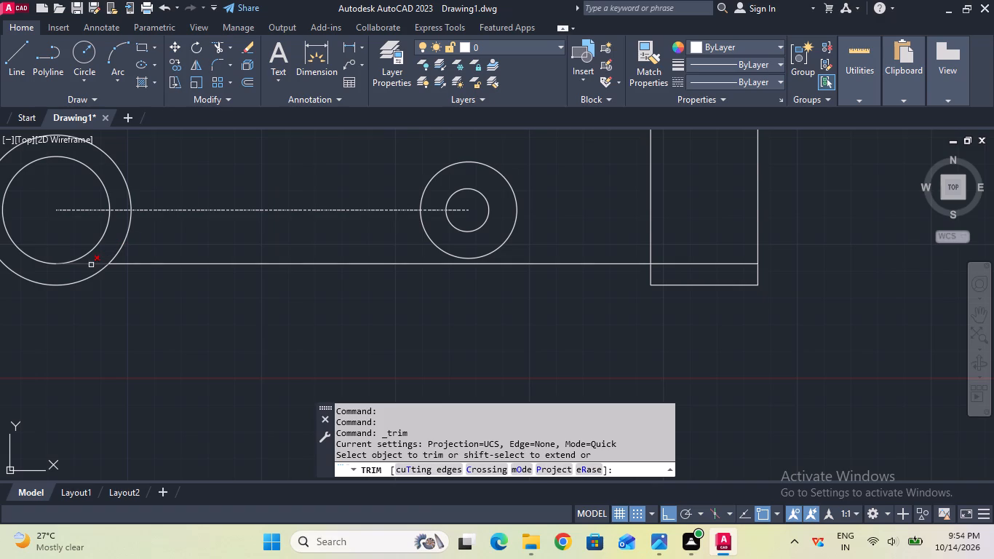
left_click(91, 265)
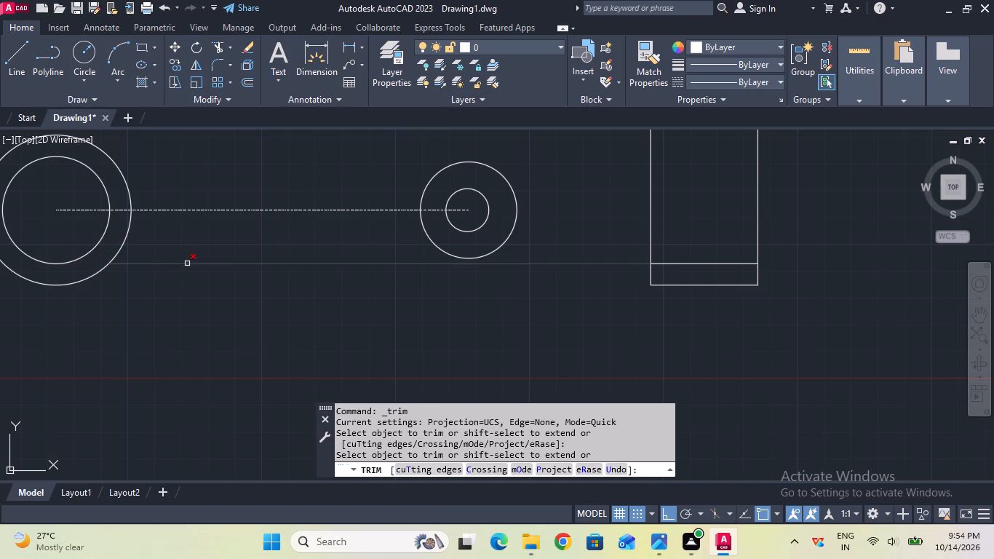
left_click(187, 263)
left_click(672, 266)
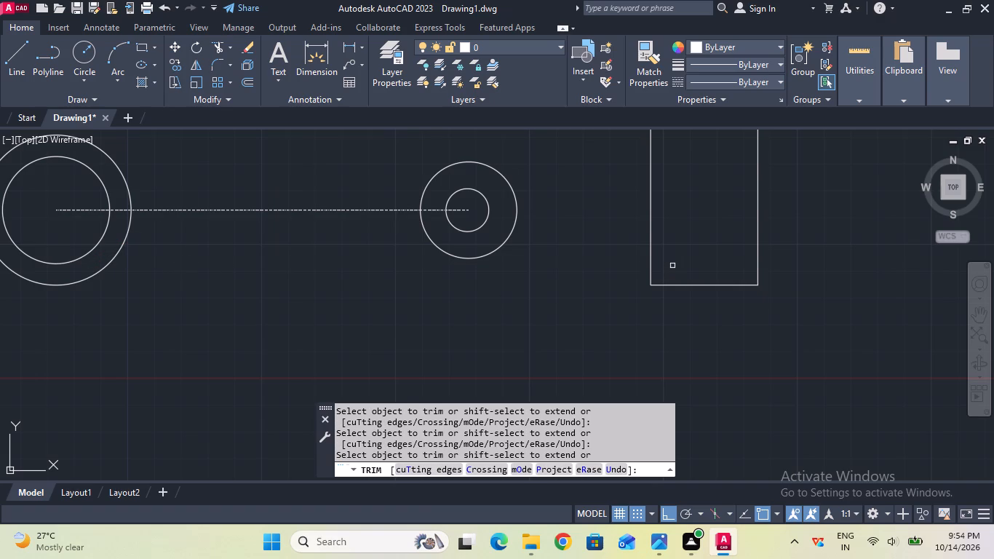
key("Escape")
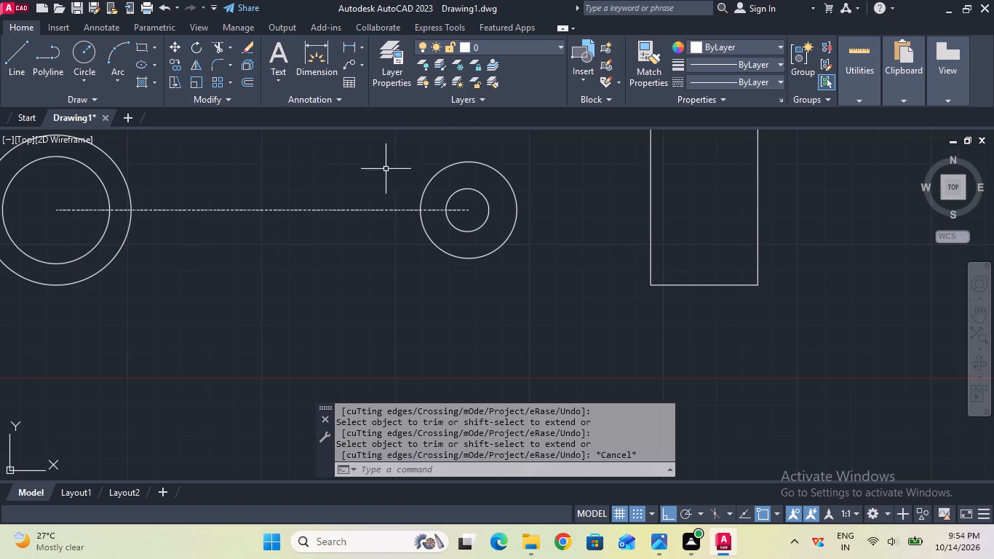
Draw a horizontal projection line from the bottom quadrant of the small end's outer circle to the rectangle's right edge.
left_click(18, 65)
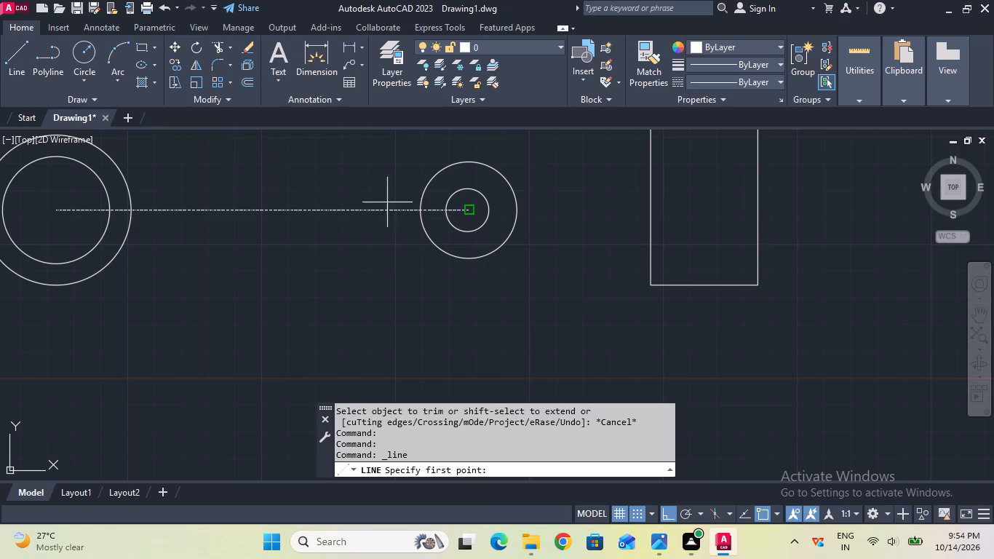
left_click(467, 263)
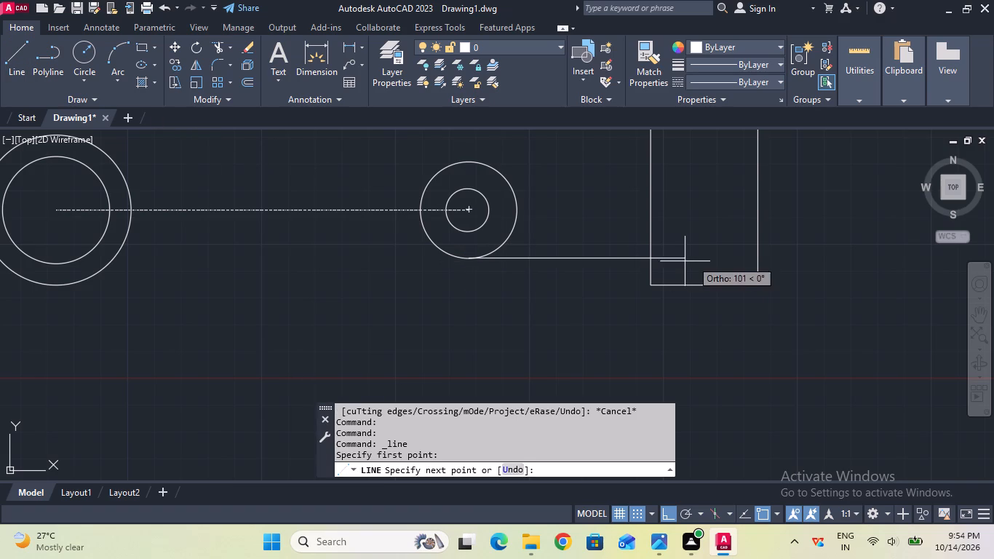
left_click(752, 257)
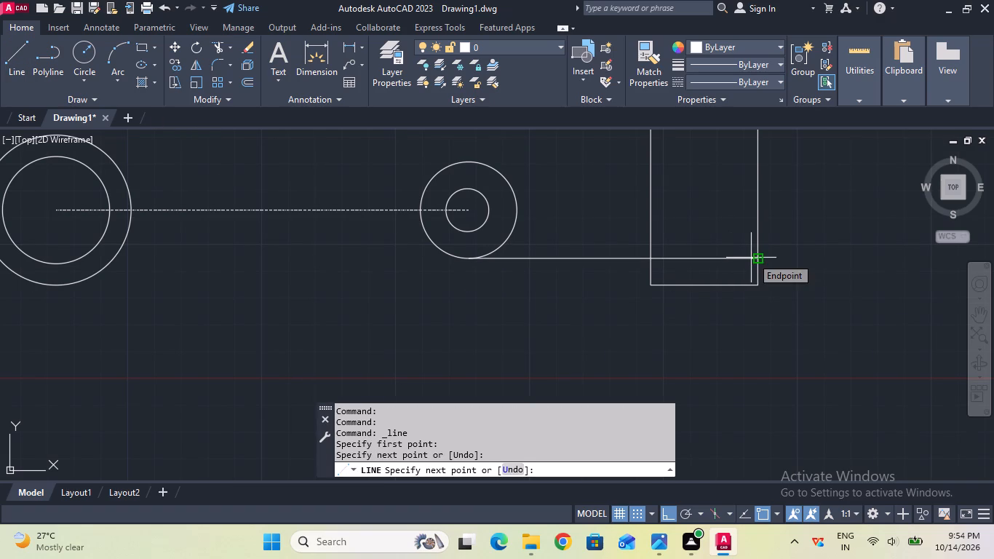
key("Escape")
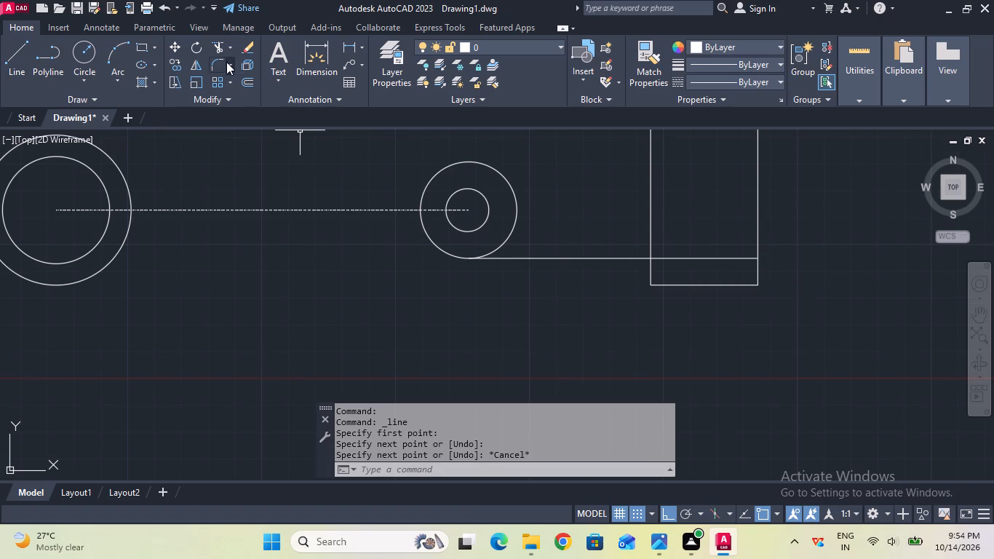
Trim the part of the projection line between the small end's outer circle and the rectangle, keeping the segment inside.
left_click(222, 48)
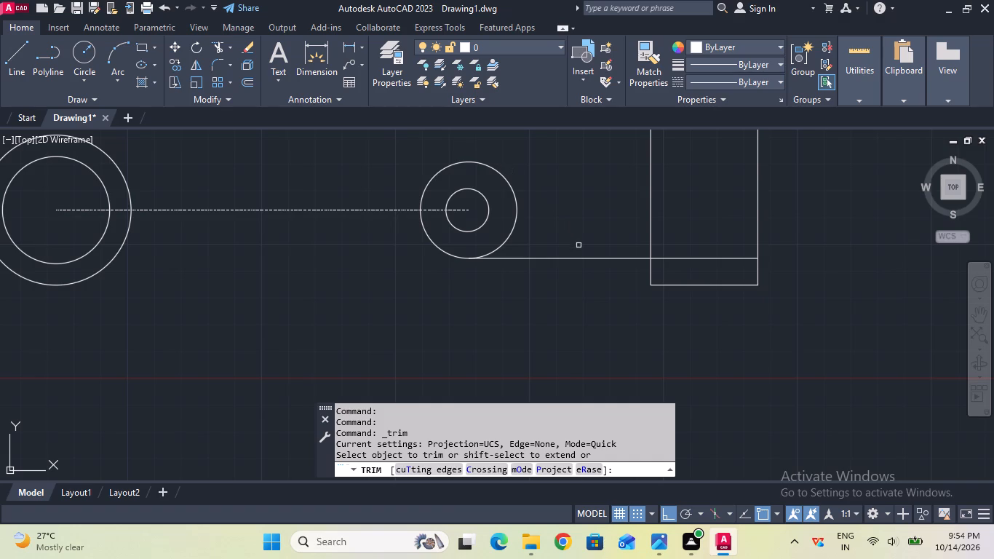
left_click(583, 258)
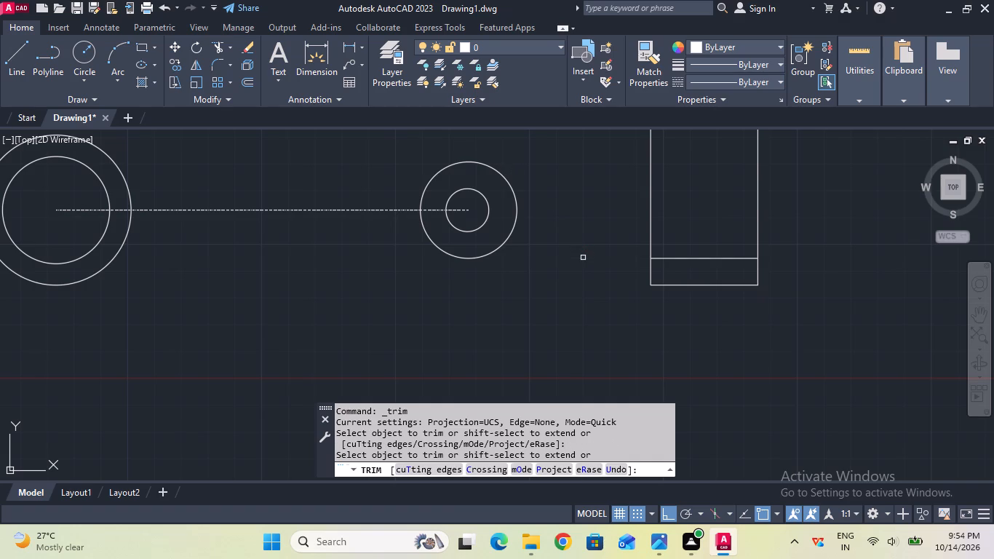
key("Escape")
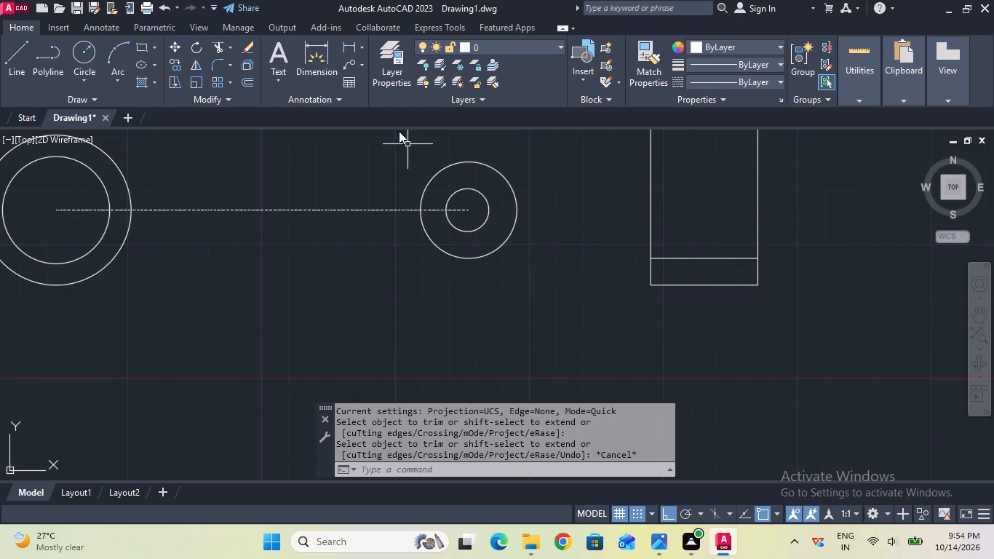
Measure the vertical gap between the inner horizontal line and the rectangle's bottom edge, without placing the dimension.
left_click(354, 46)
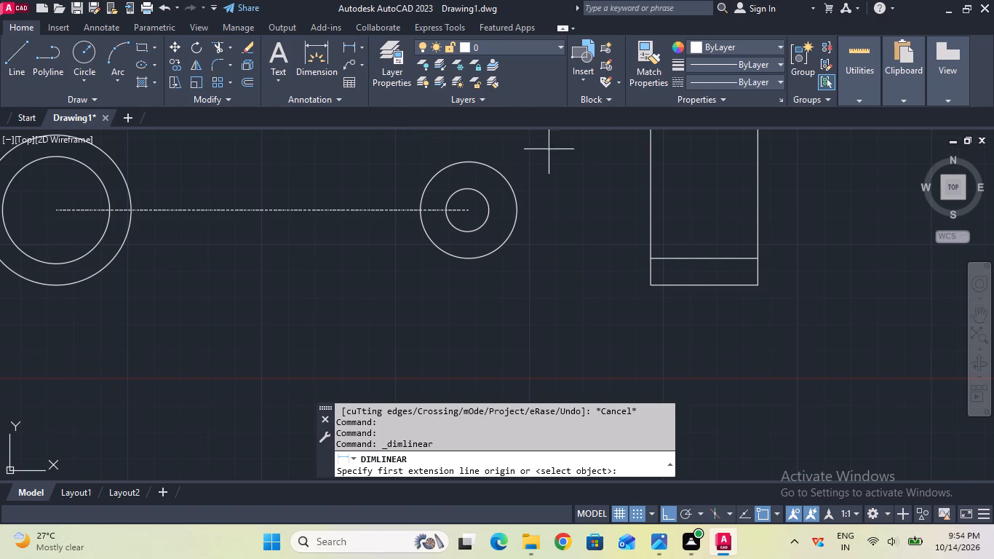
left_click(656, 250)
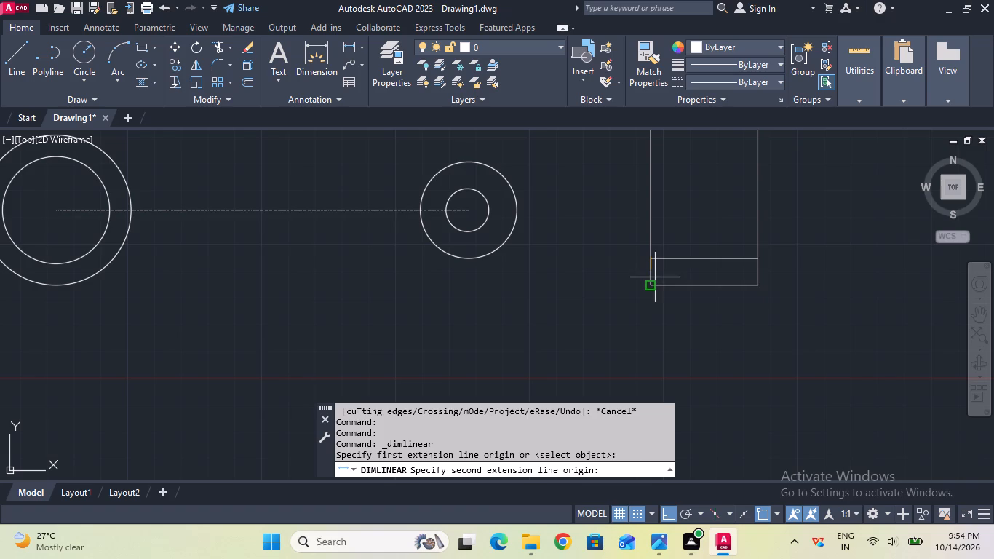
left_click(655, 279)
key("Escape")
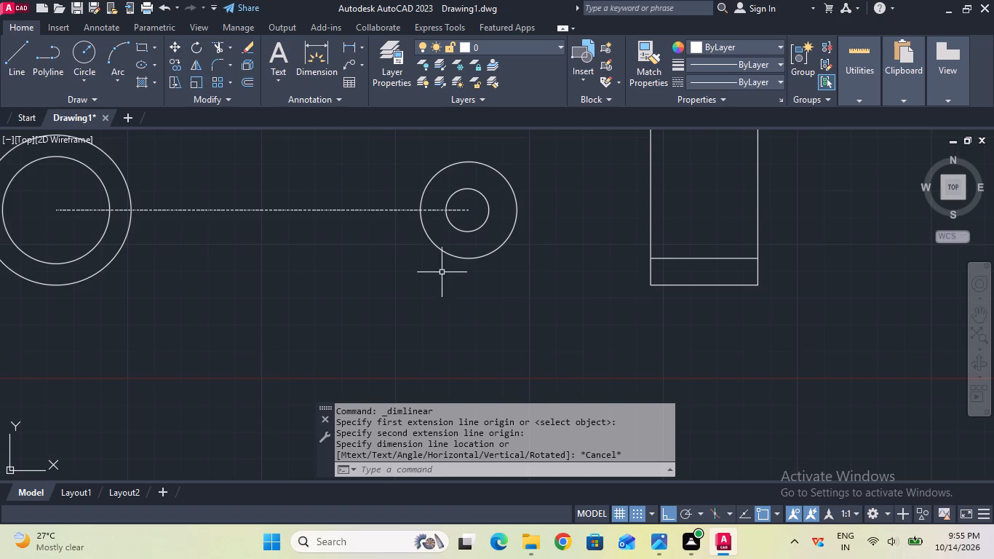
Draw a horizontal projection line from the top quadrant of the large end's inner circle to the rectangle's right edge.
middle_click_drag(586, 256, 573, 331)
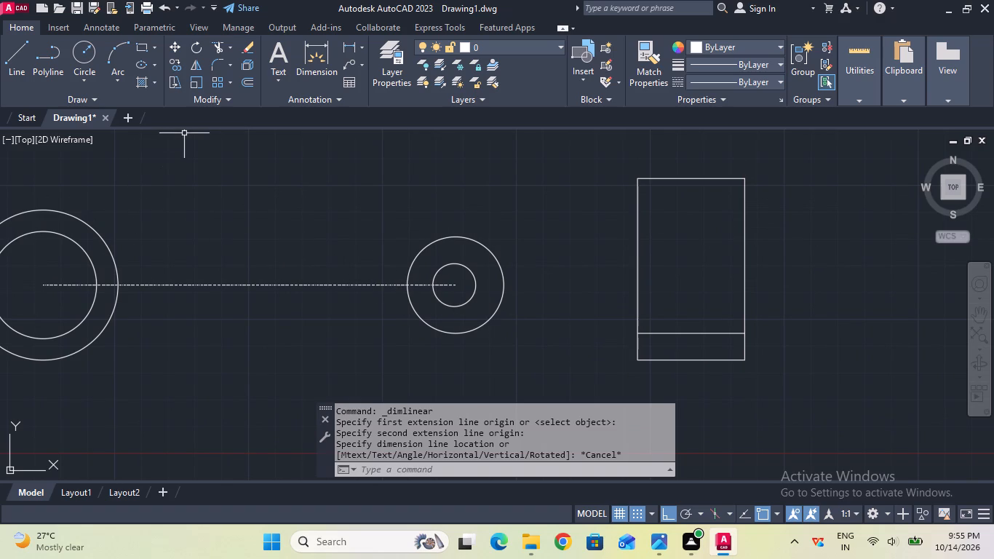
left_click(21, 66)
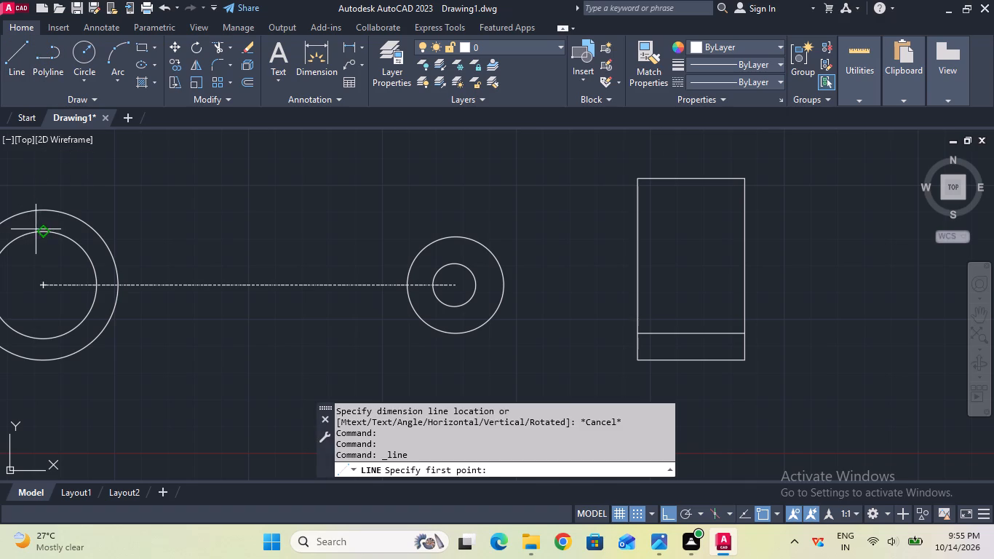
left_click(41, 229)
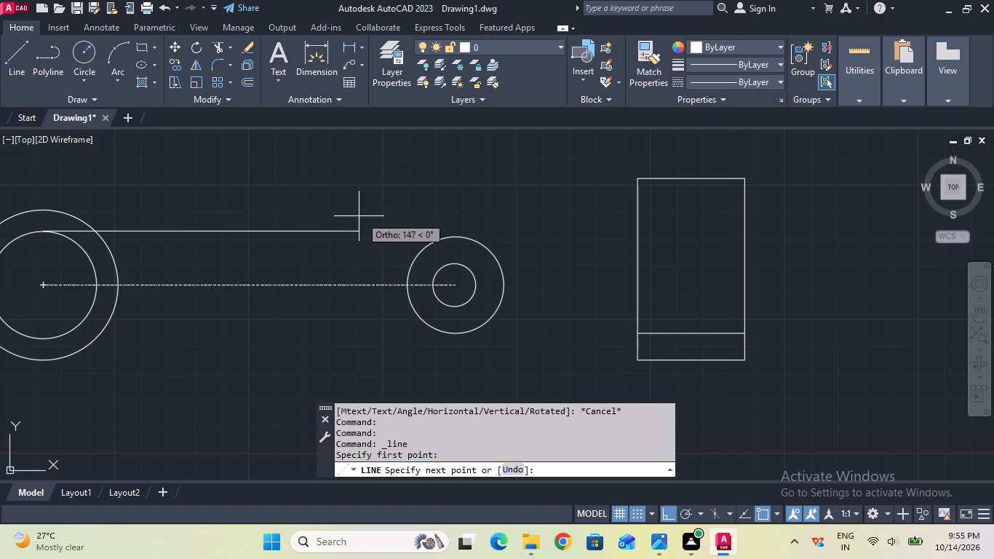
left_click(741, 229)
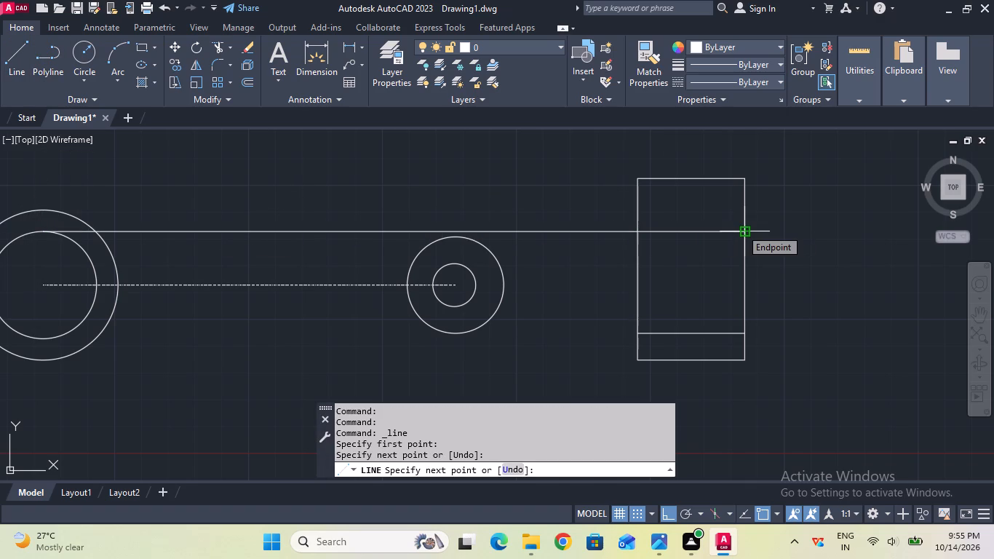
key("Escape")
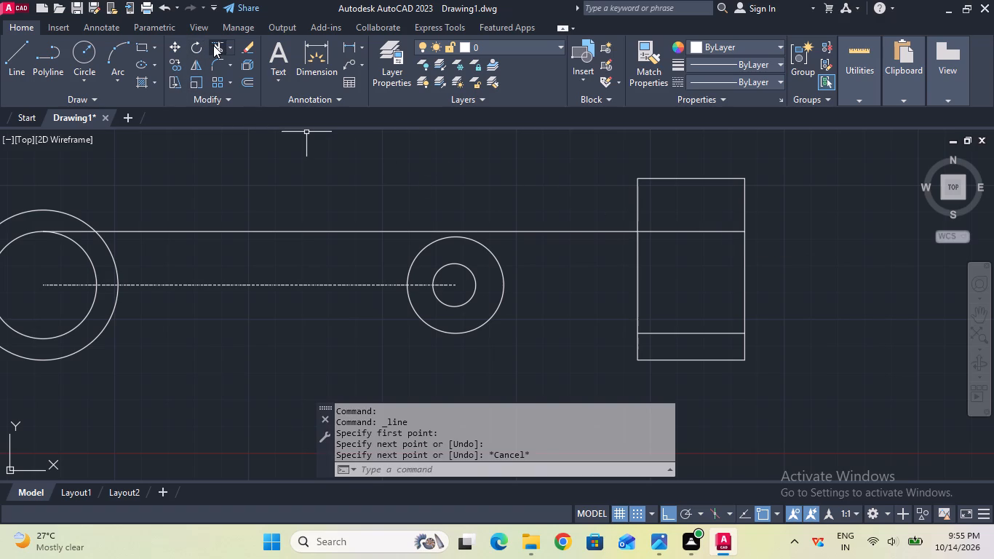
Trim the projection line between the large end's inner circle and the rectangle, keeping only the segment inside the rectangle.
left_click(213, 45)
left_click_drag(243, 148, 260, 255)
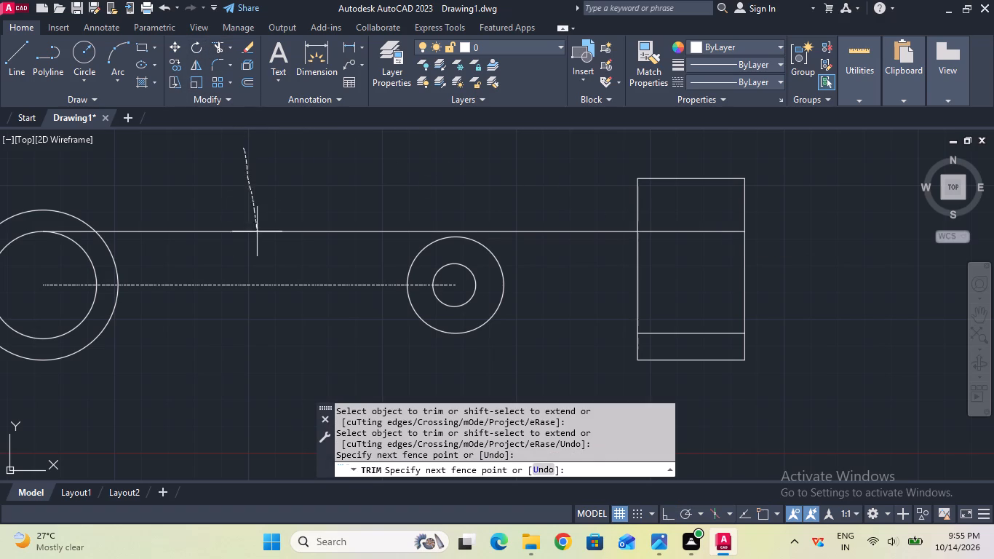
left_click_drag(260, 255, 260, 262)
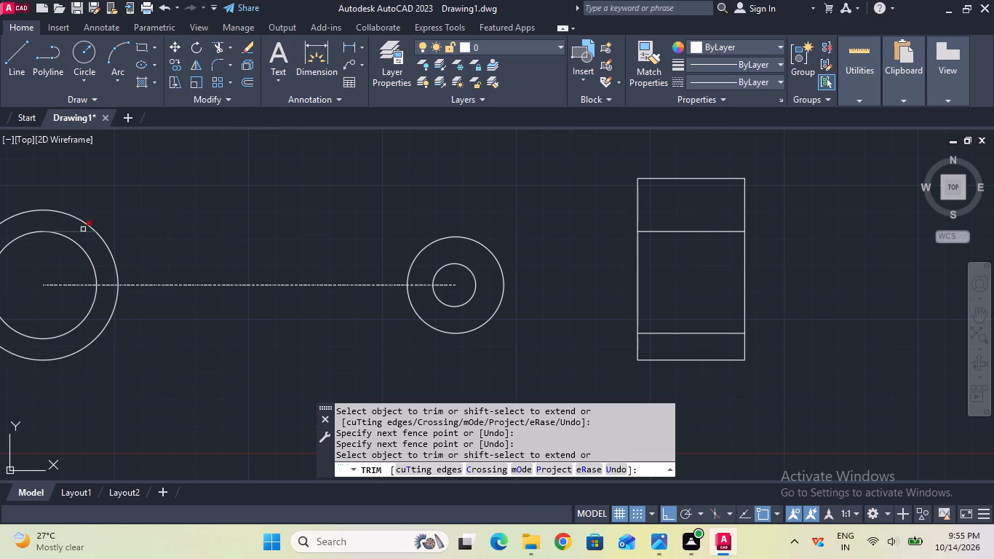
left_click(83, 229)
key("Escape")
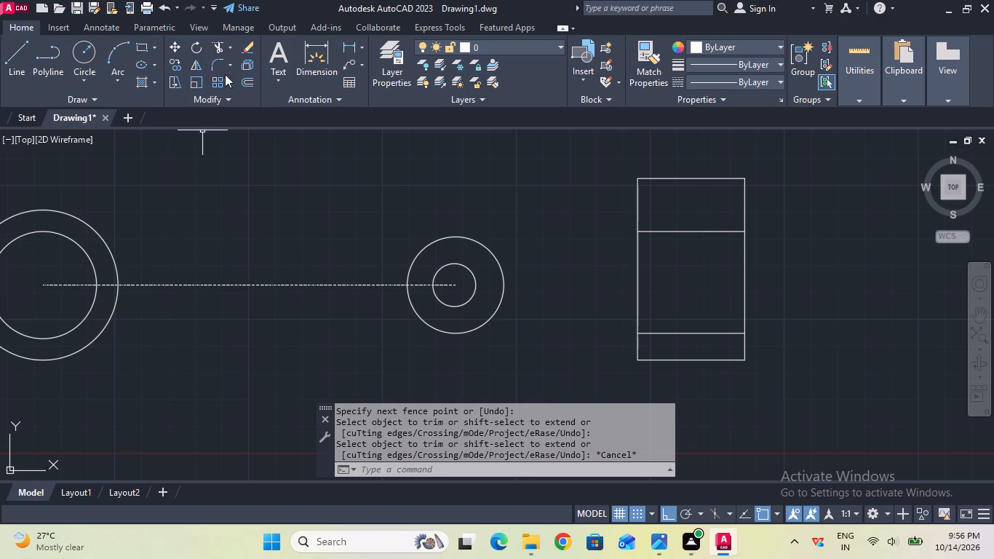
Offset the rectangle's left and right edges inward by 15 mm each.
left_click(247, 83)
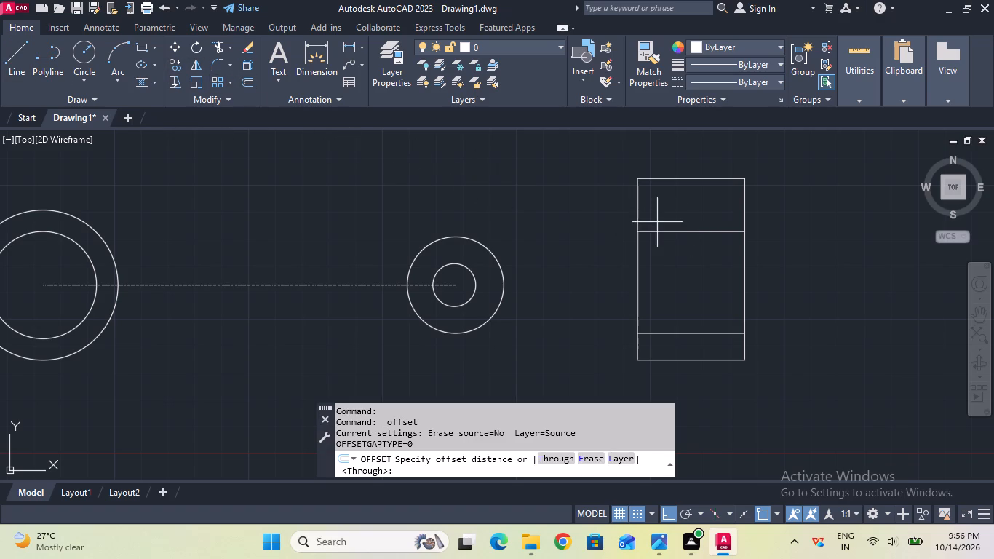
left_click(636, 184)
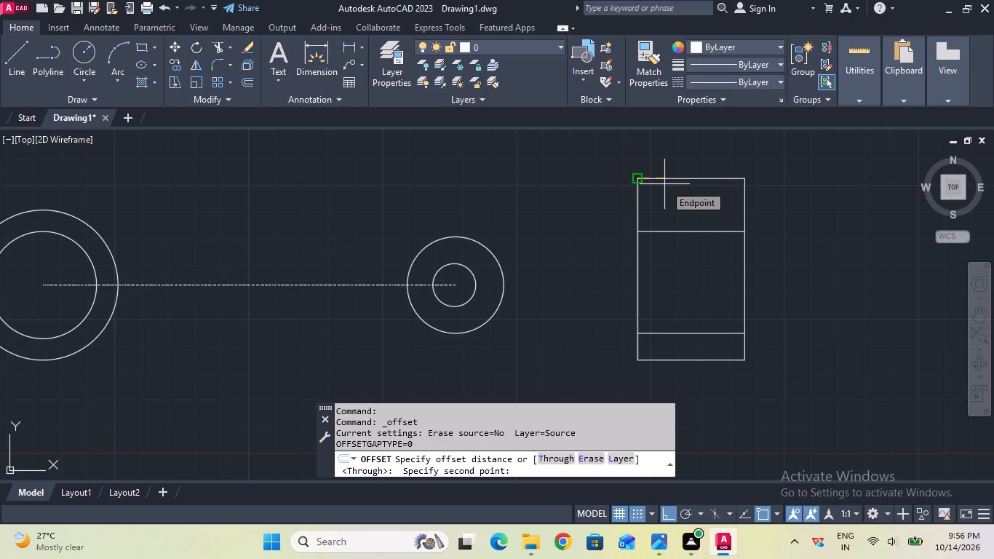
key("1")
key("5")
key("Return")
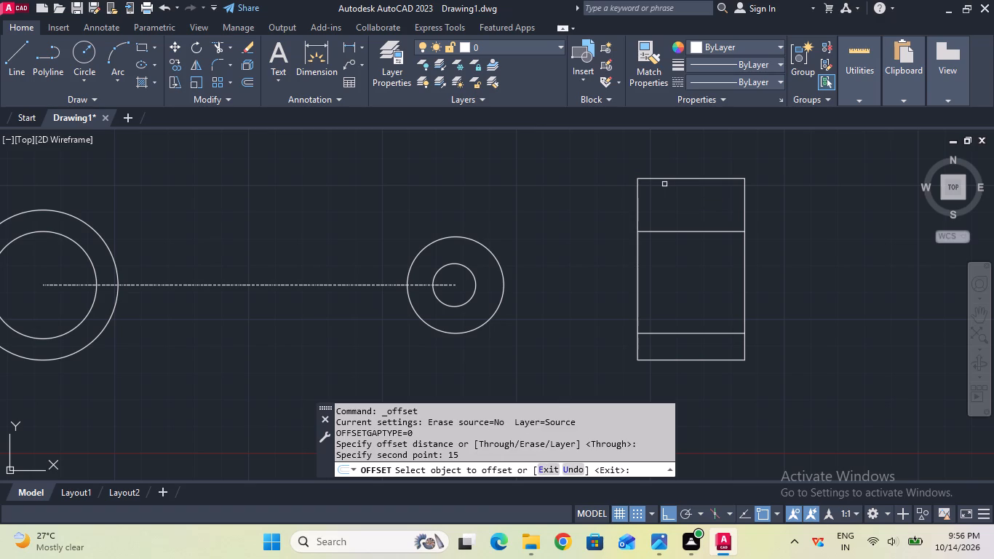
left_click(638, 218)
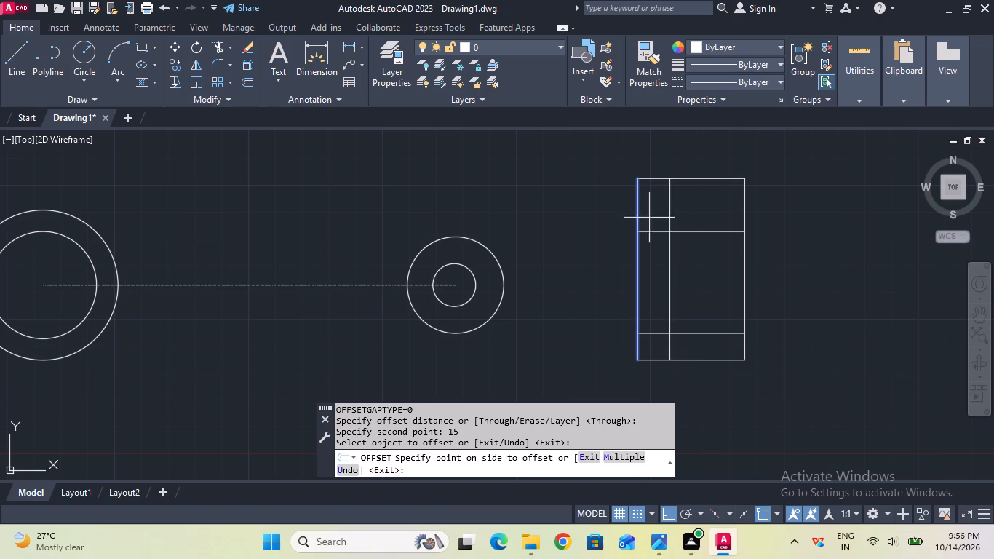
left_click(659, 216)
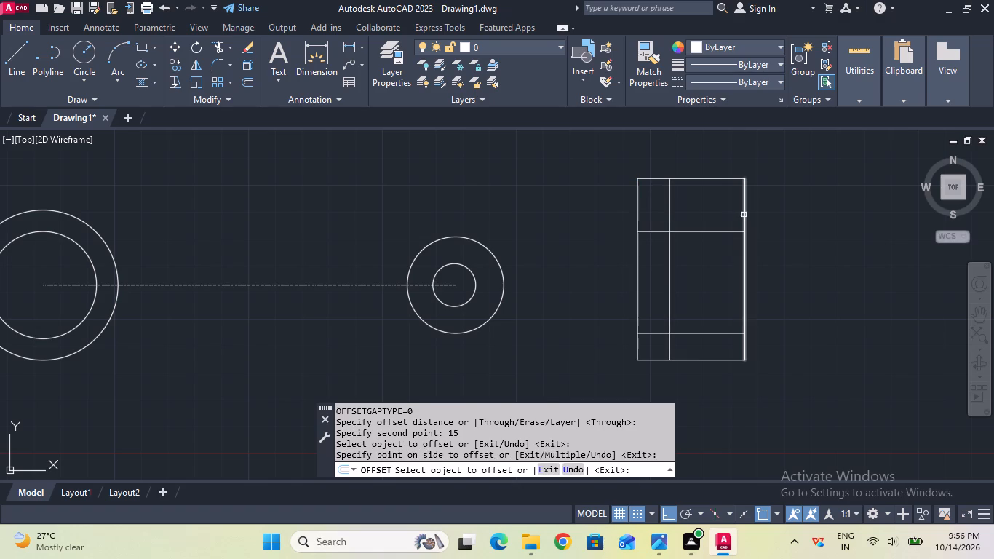
left_click(744, 215)
left_click(728, 215)
key("Escape")
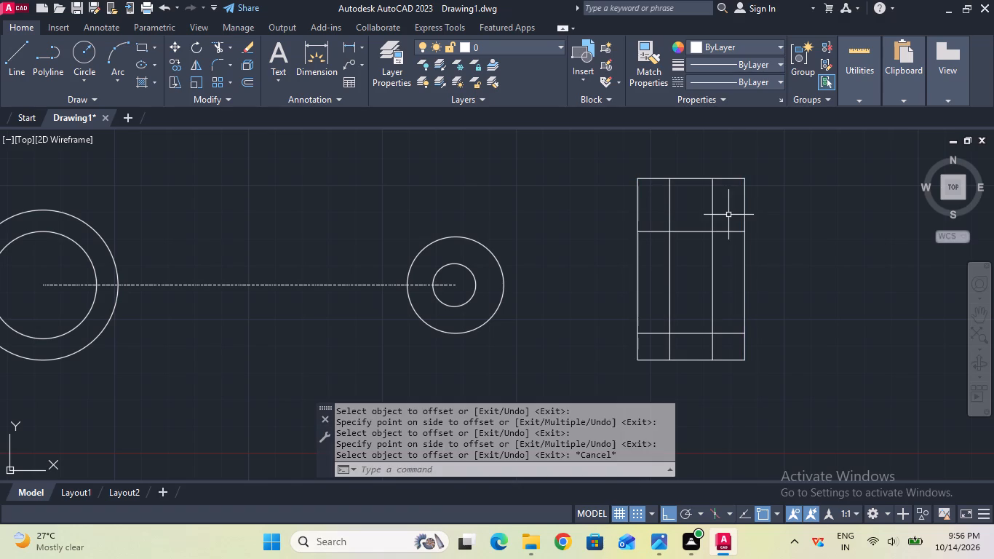
Measure the horizontal distance between the two offset vertical lines, without placing the dimension.
left_click(351, 49)
left_click(671, 178)
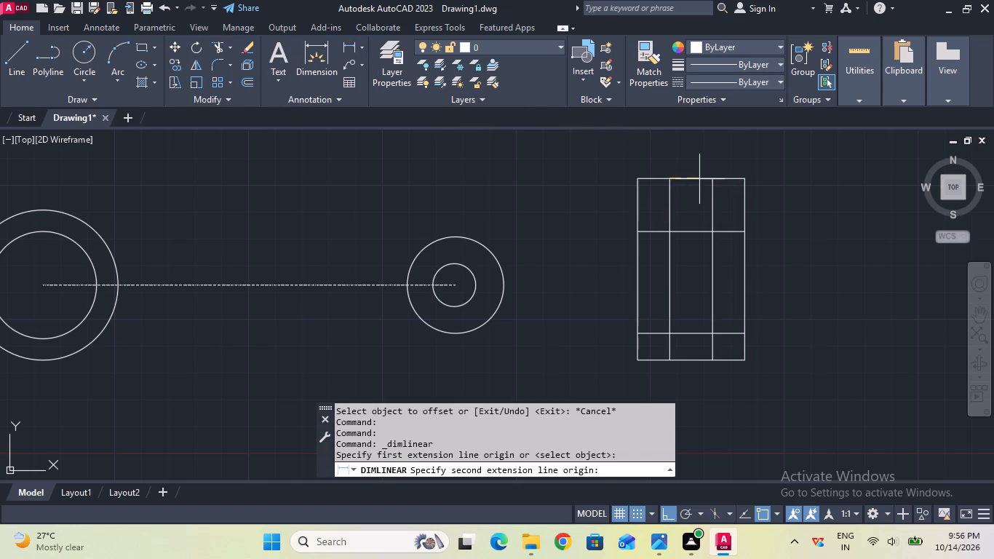
left_click(710, 178)
key("Escape")
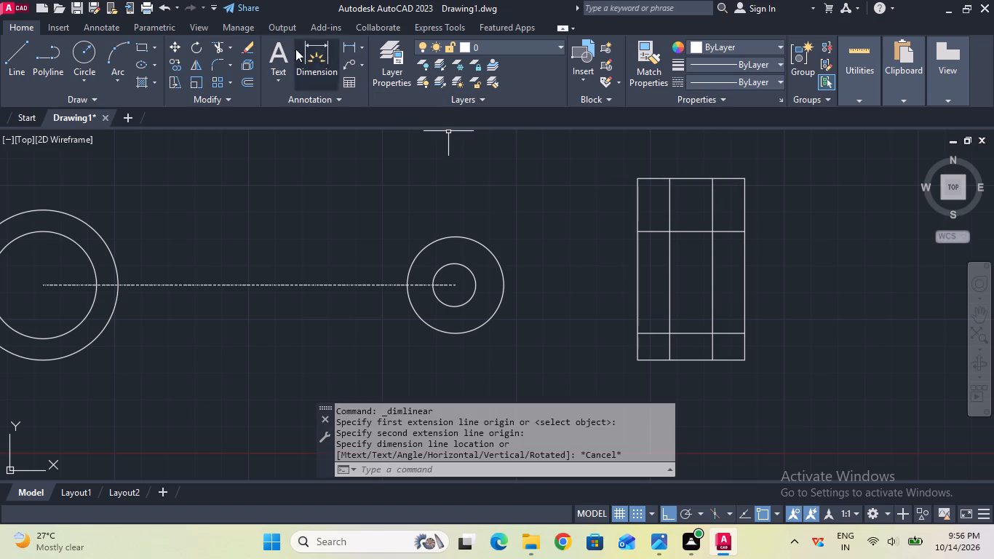
Trim both offset vertical lines below the upper inner horizontal line, keeping only their segments in the rectangle's top band.
left_click(220, 47)
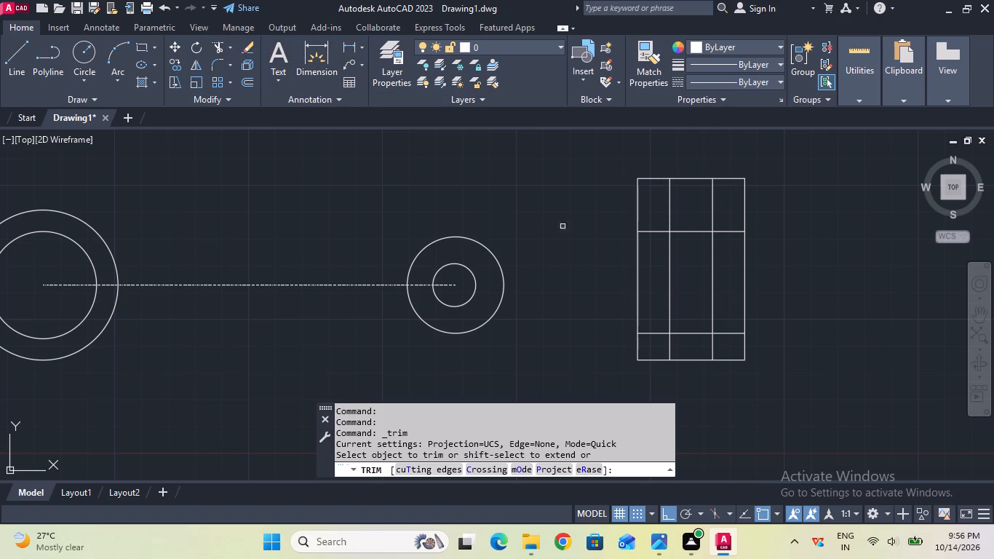
left_click(667, 261)
left_click(672, 258)
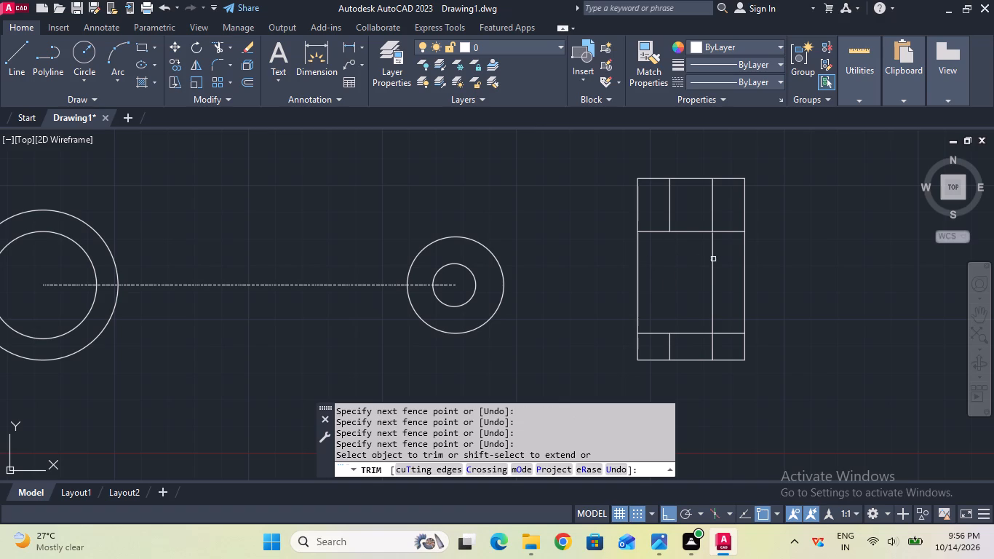
left_click(714, 259)
left_click(669, 344)
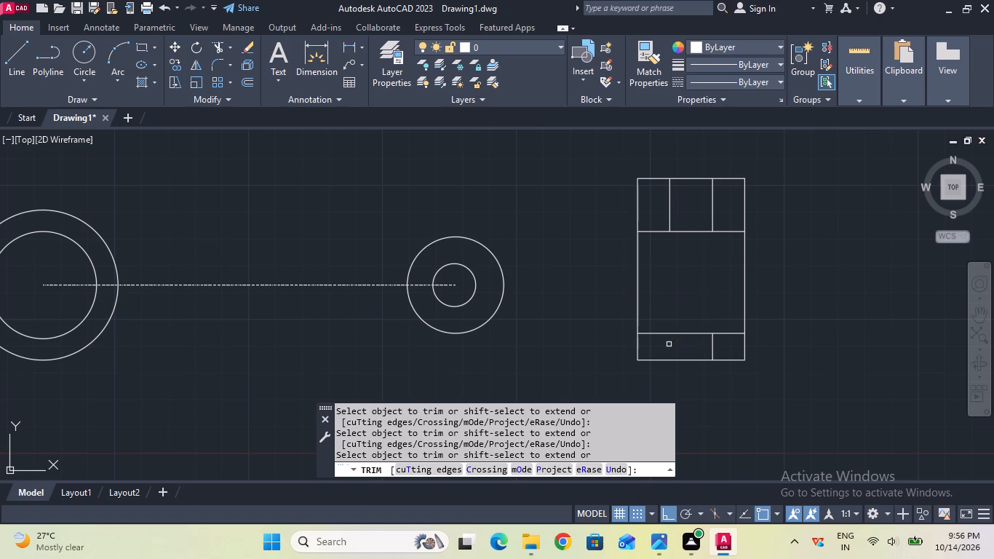
left_click(715, 345)
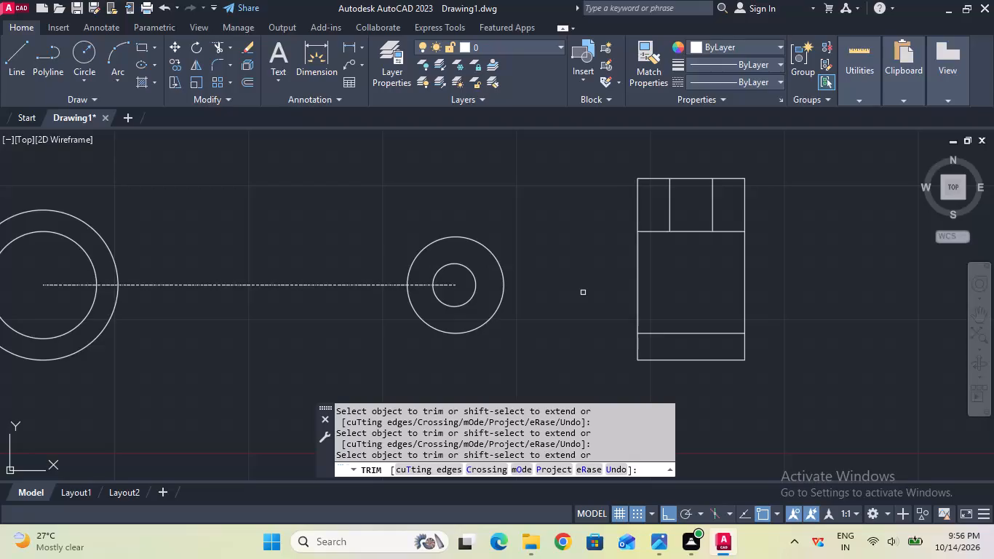
key("Escape")
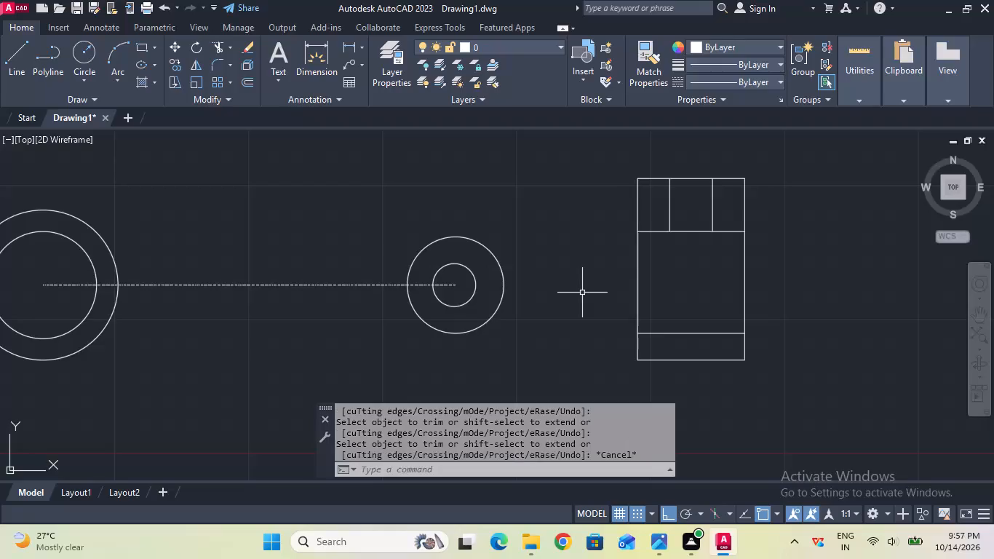
Set the drawing units' length precision to one decimal place (0.0).
left_click(449, 475)
type("units")
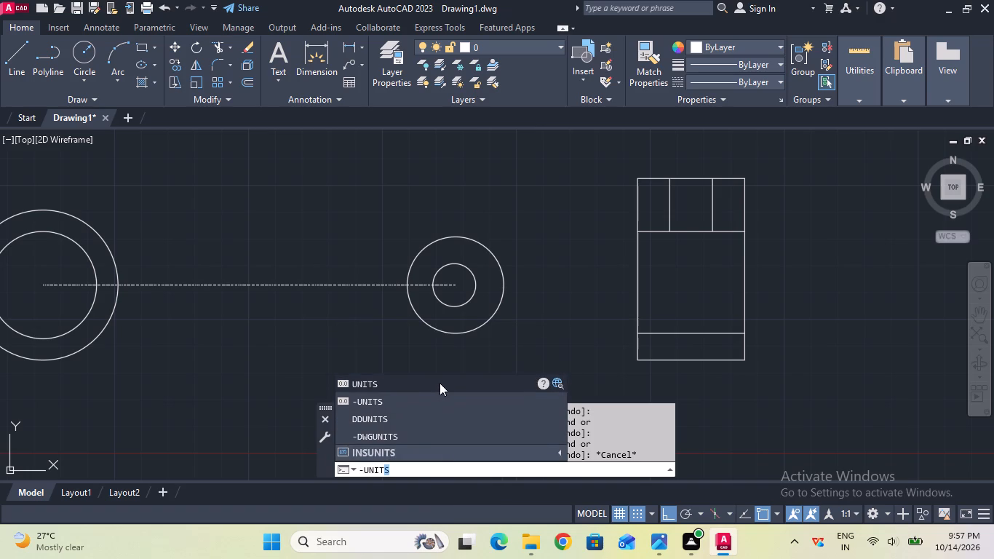
left_click(440, 383)
left_click(450, 187)
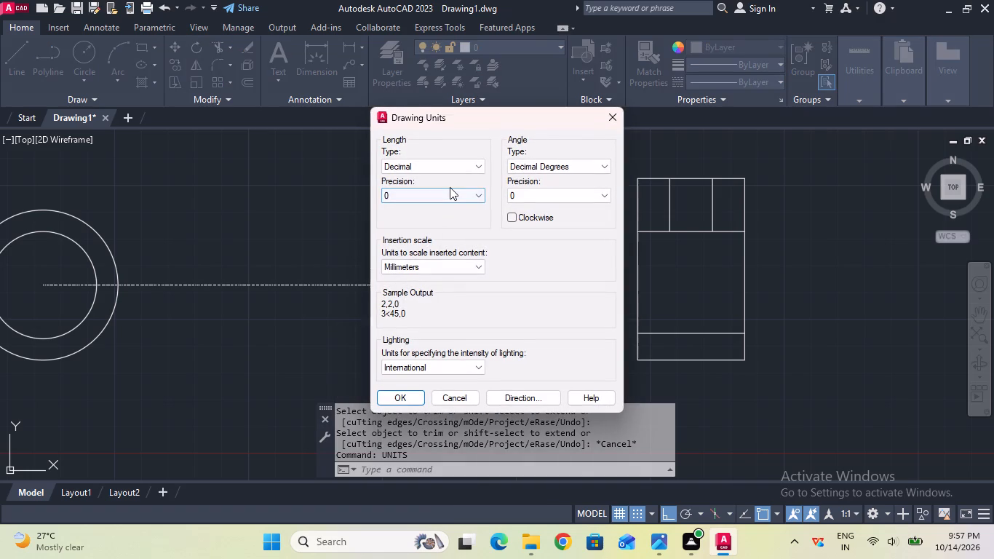
left_click(458, 199)
left_click(463, 221)
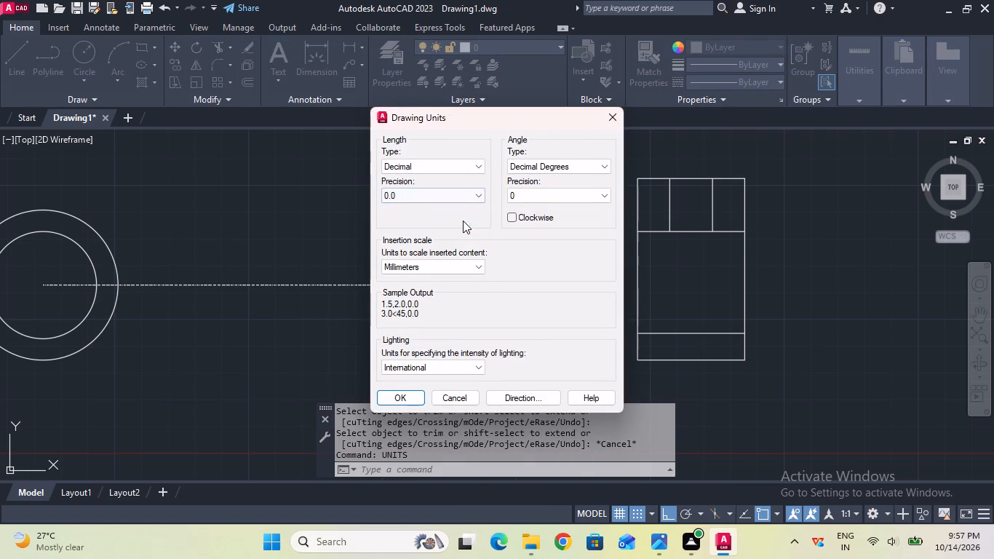
left_click(418, 401)
Set the Standard dimension style's linear precision to 0.0 and make the style current.
left_click(410, 469)
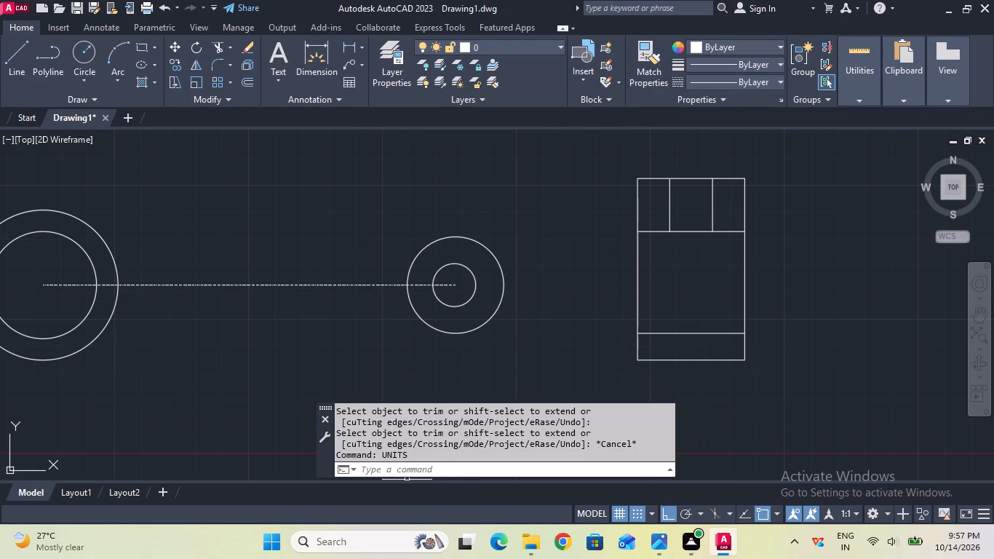
key("d")
key("Return")
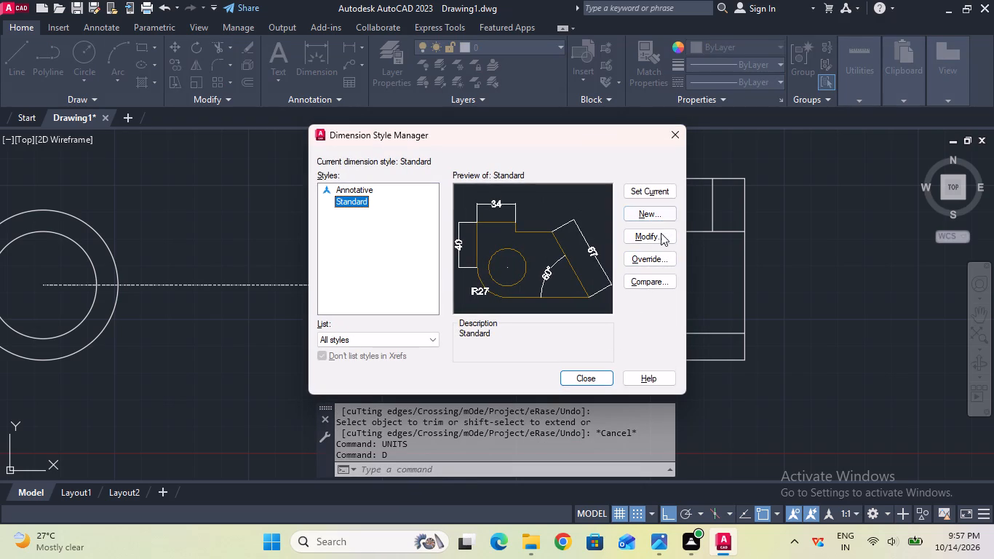
left_click(661, 234)
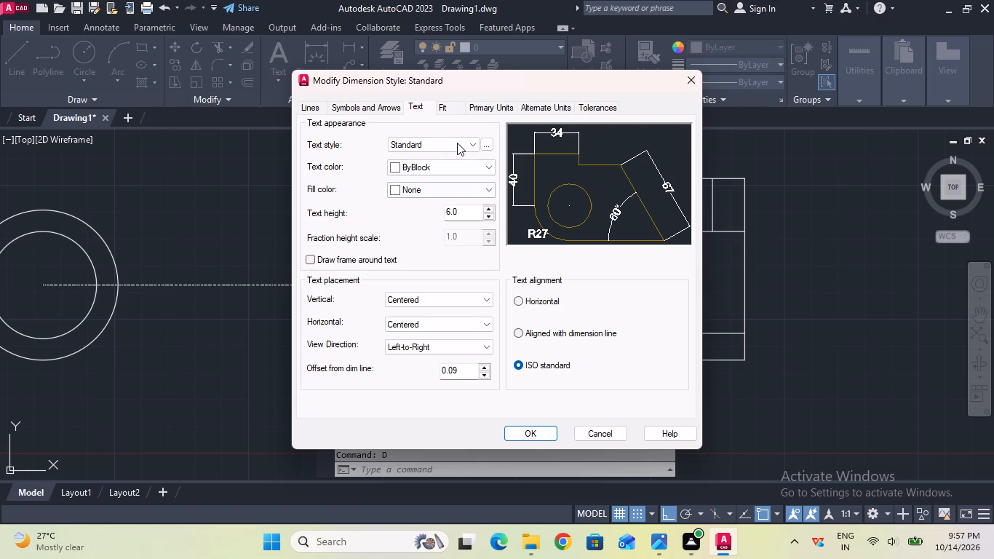
left_click(480, 112)
left_click(471, 159)
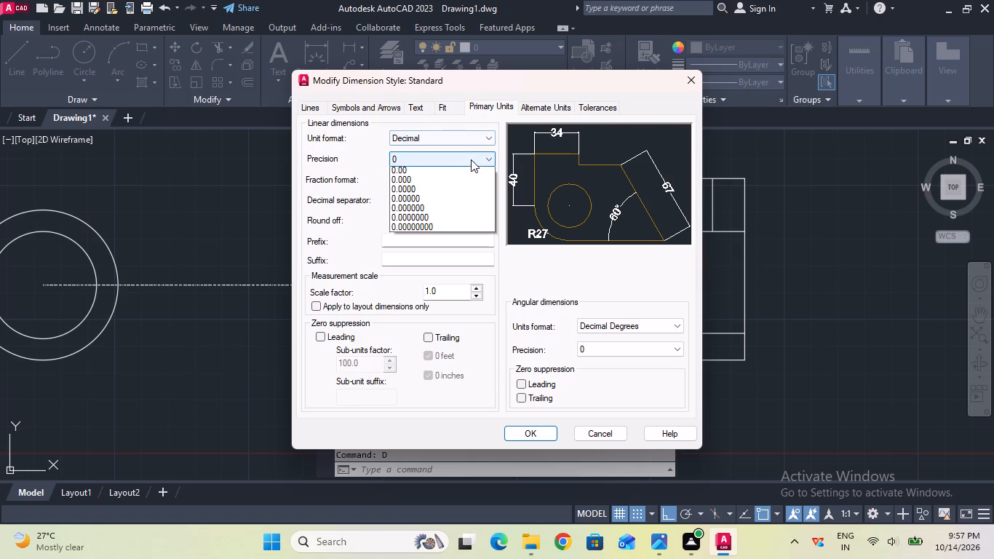
left_click(466, 183)
left_click(544, 435)
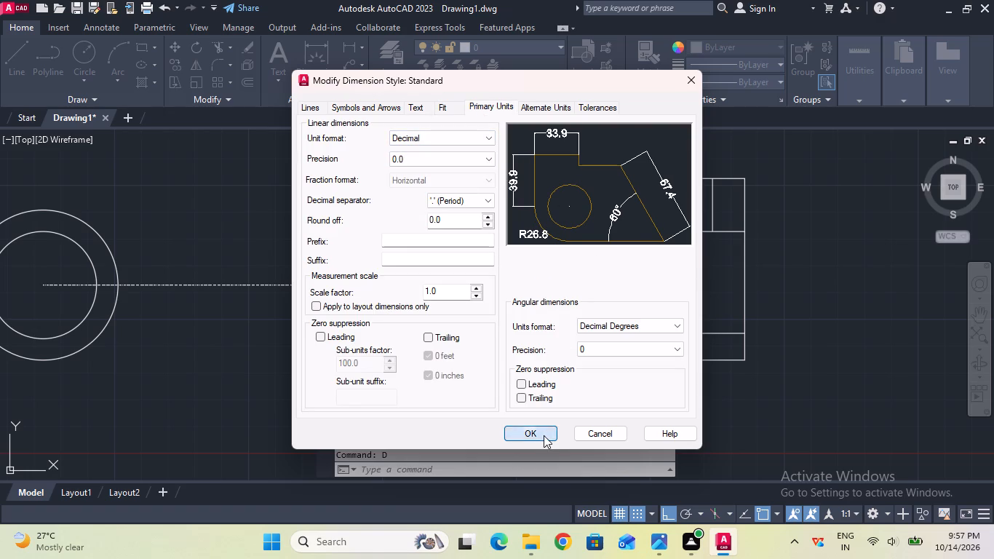
left_click(652, 191)
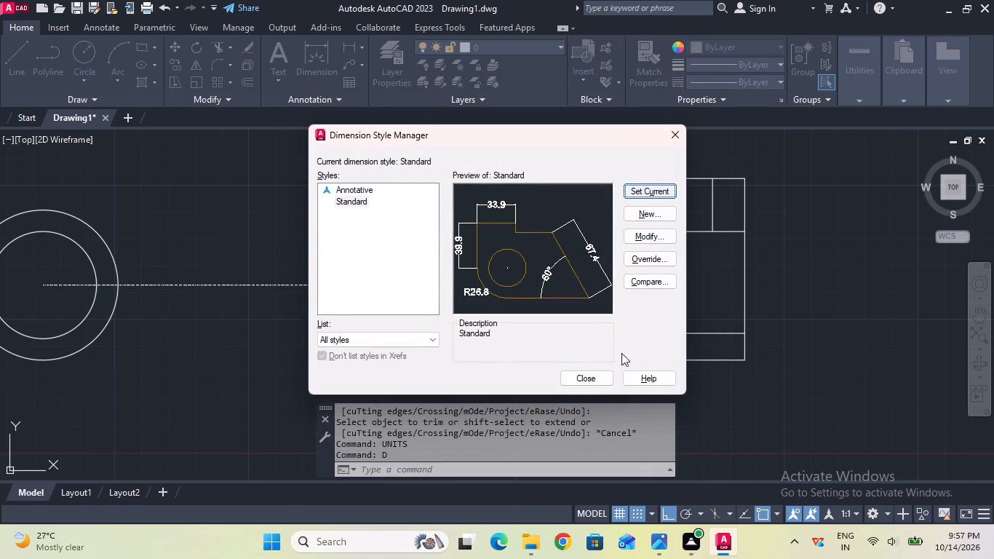
left_click(601, 376)
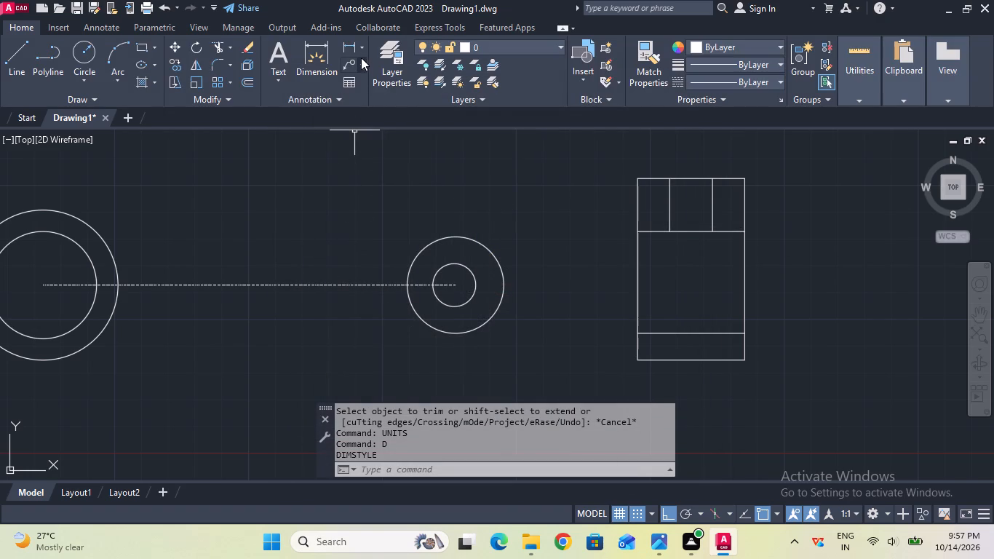
Measure the height of the bottom band in the right view's rectangle, without placing the dimension.
left_click(352, 41)
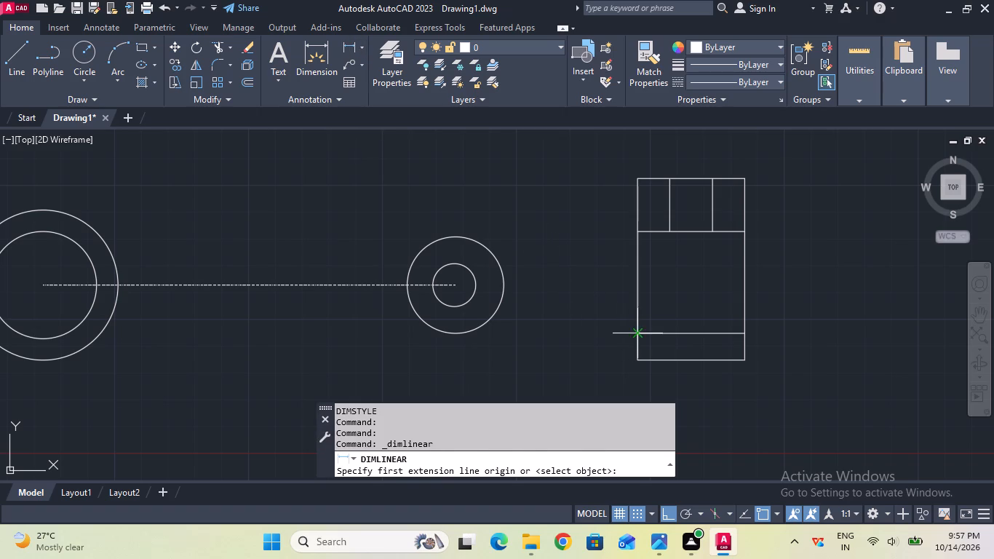
left_click(636, 335)
left_click(637, 356)
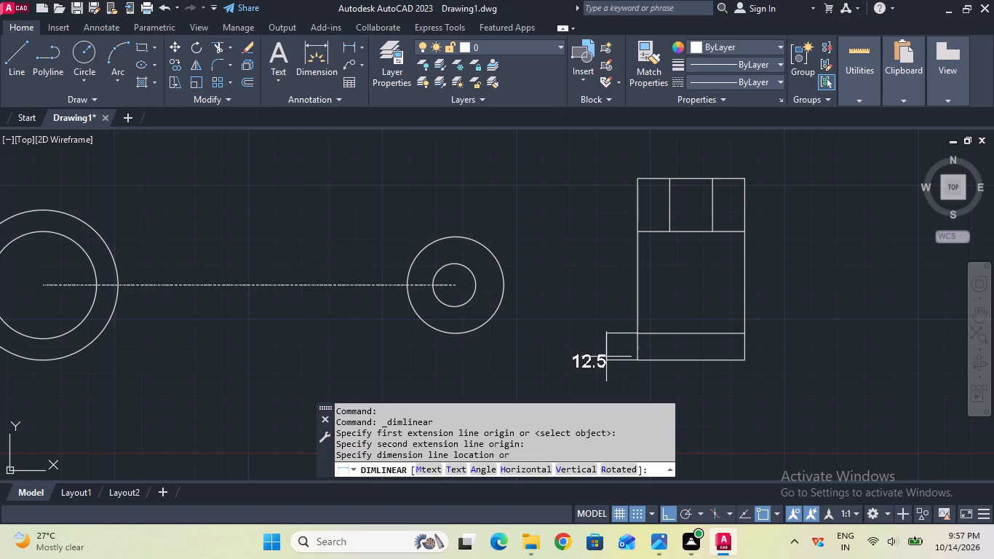
key("Escape")
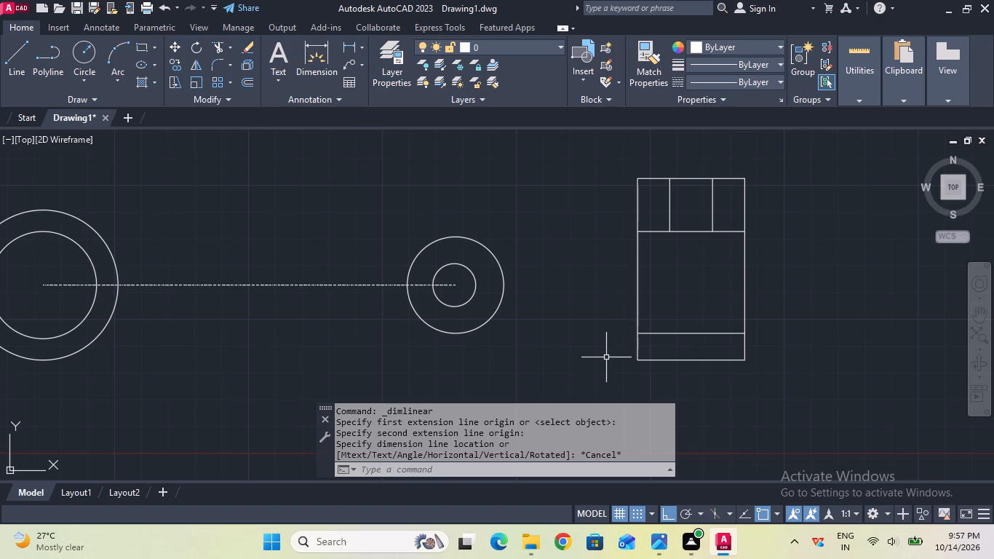
Measure the overall height of the right view's rectangle along its right edge, without placing the dimension.
left_click(354, 46)
left_click(743, 175)
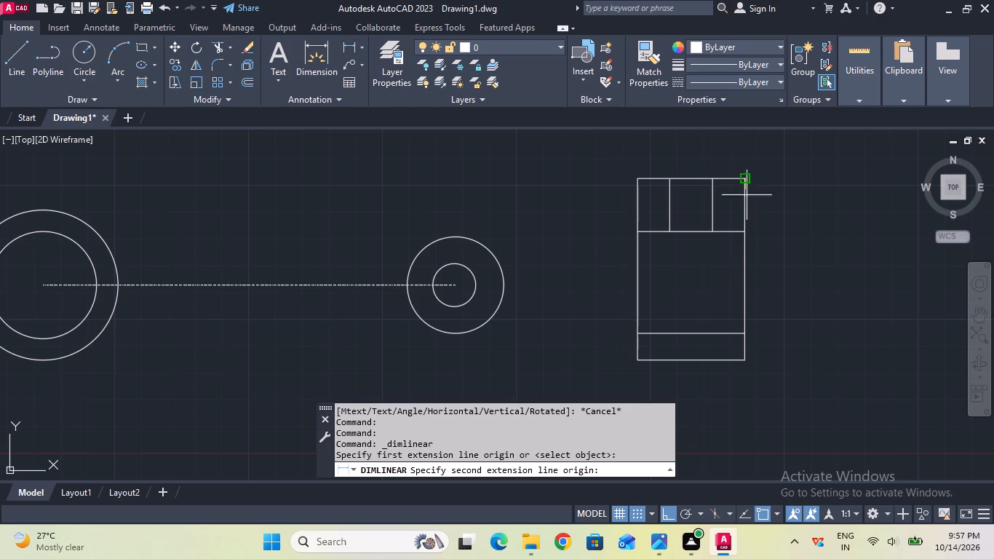
left_click(748, 351)
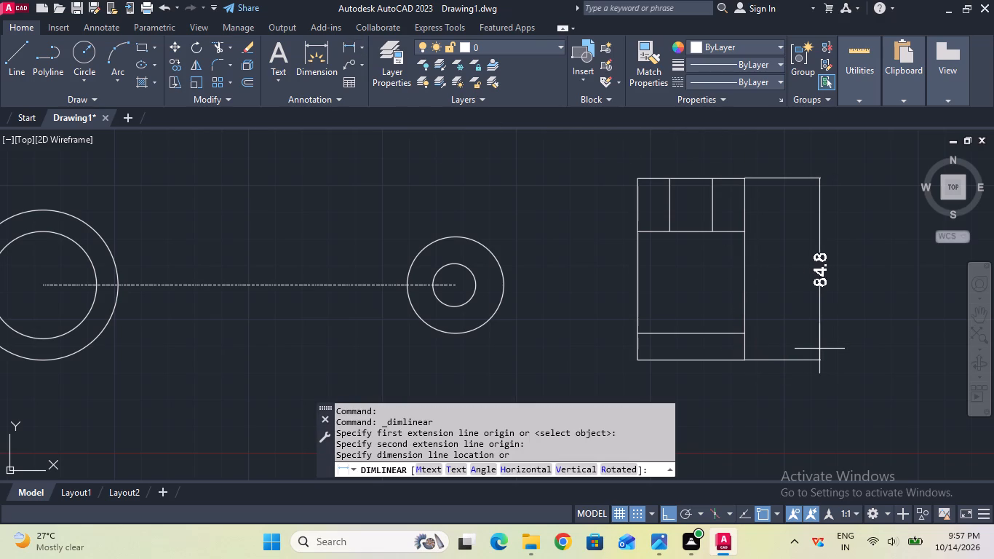
key("Escape")
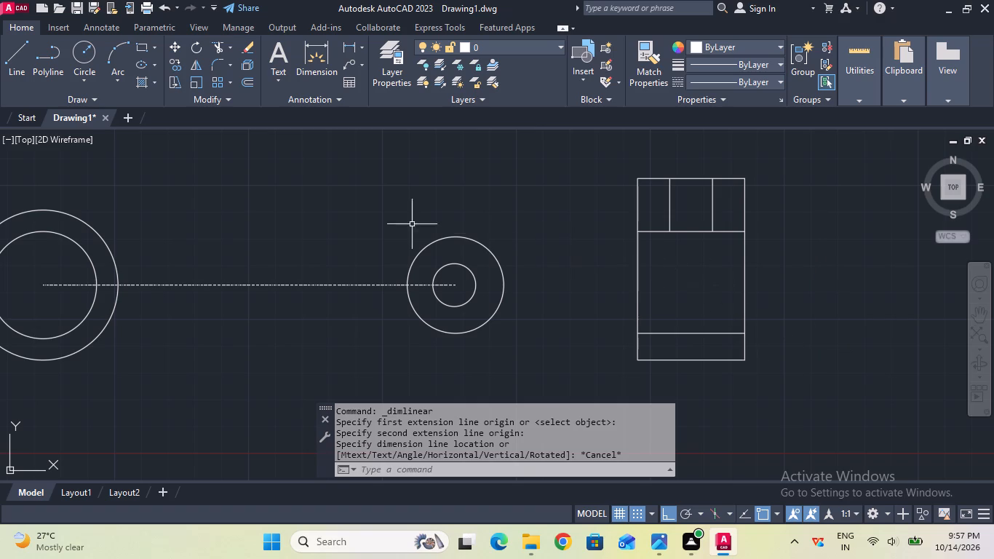
Measure the horizontal distance between the centres of the large and small concentric circles, without placing the dimension.
middle_click_drag(330, 213, 420, 216)
middle_click_drag(439, 217, 457, 219)
middle_click_drag(500, 227, 513, 229)
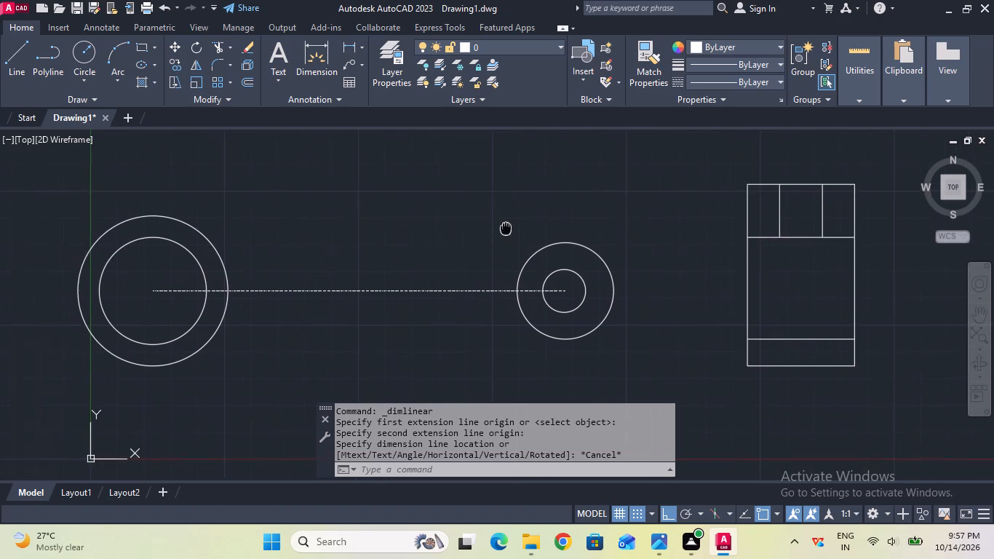
middle_click_drag(513, 229, 559, 239)
middle_click(563, 240)
middle_click(563, 240)
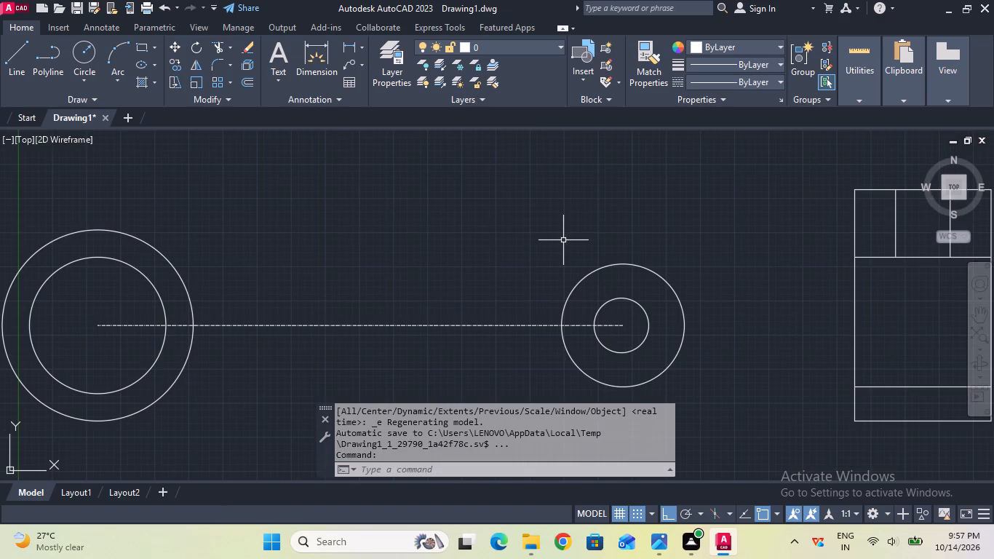
scroll(485, 213, "down", 2)
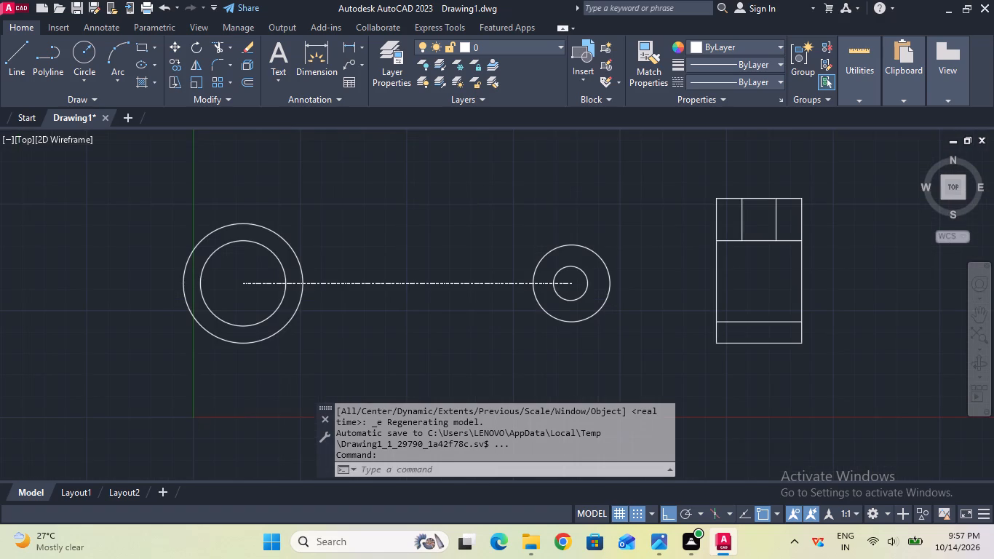
middle_click_drag(476, 210, 516, 240)
middle_click_drag(516, 240, 521, 255)
middle_click(522, 258)
middle_click(530, 285)
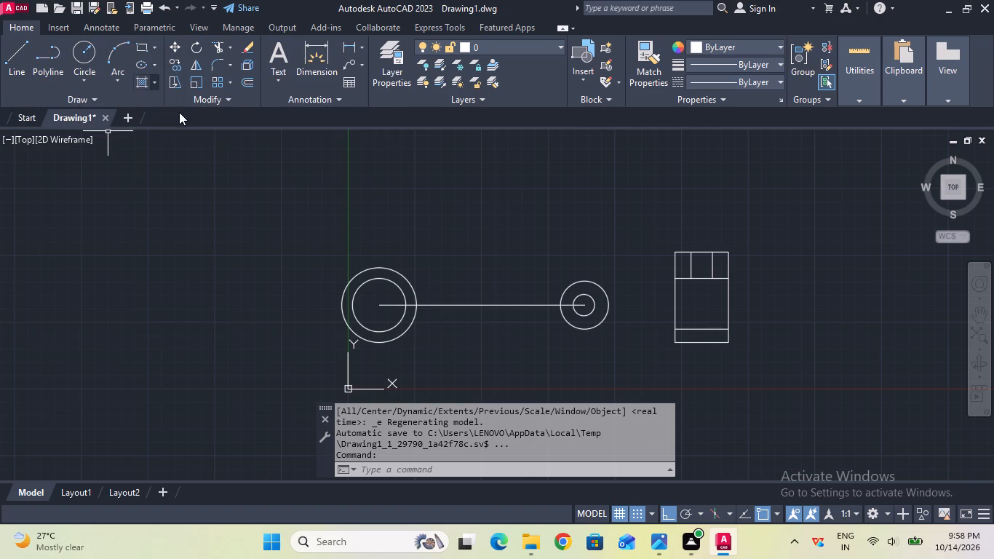
left_click(350, 47)
left_click(376, 307)
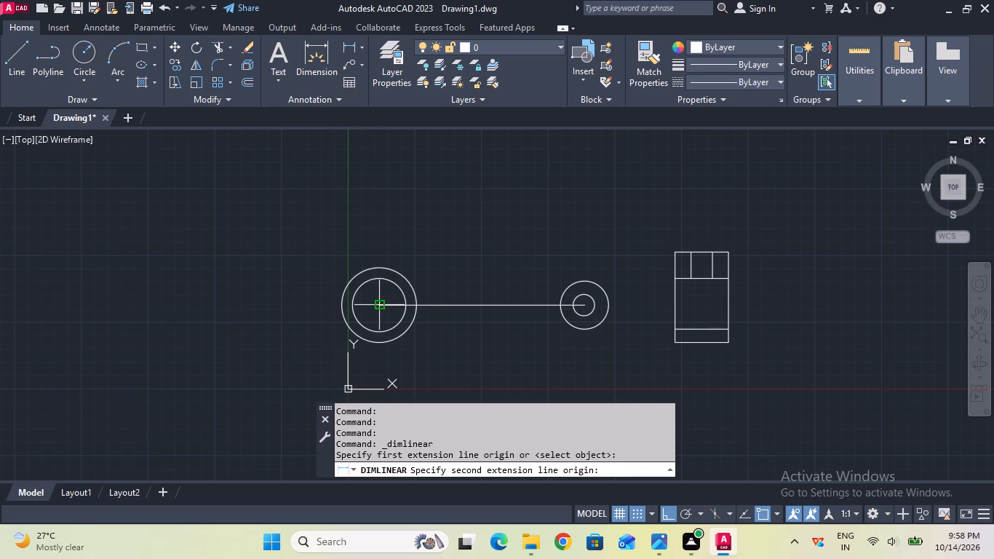
left_click(584, 306)
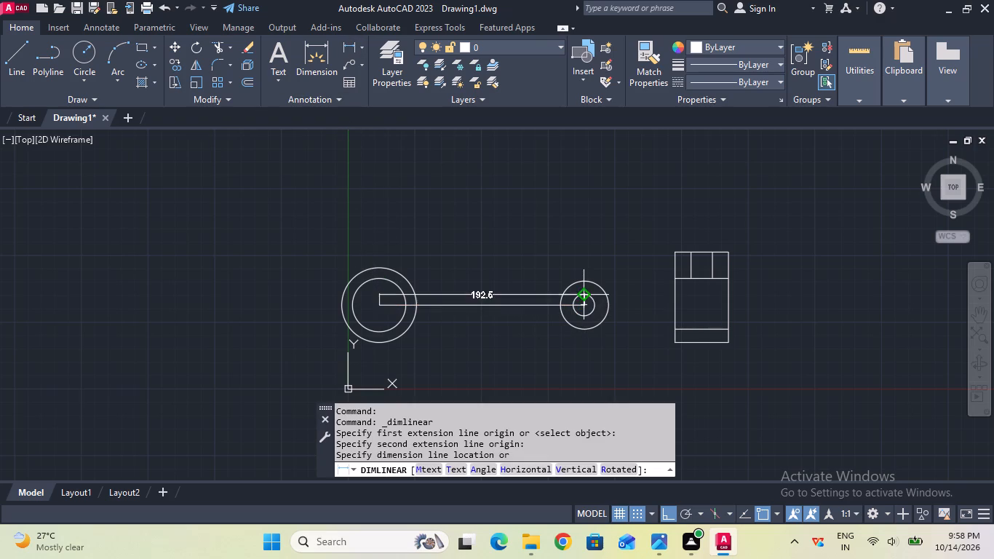
key("Escape")
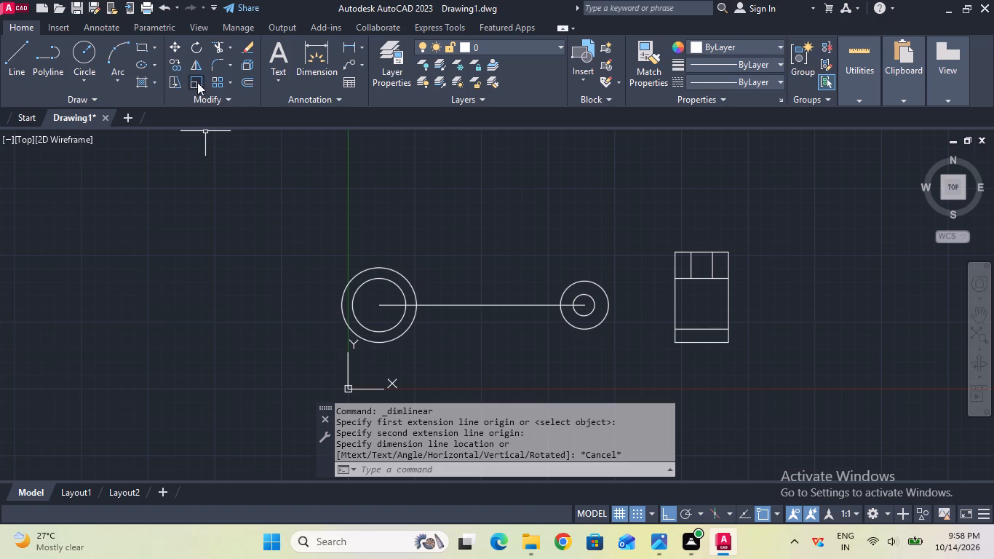
Move the two large concentric circles so the outer circle's left quadrant sits on the centreline's left endpoint.
left_click(172, 54)
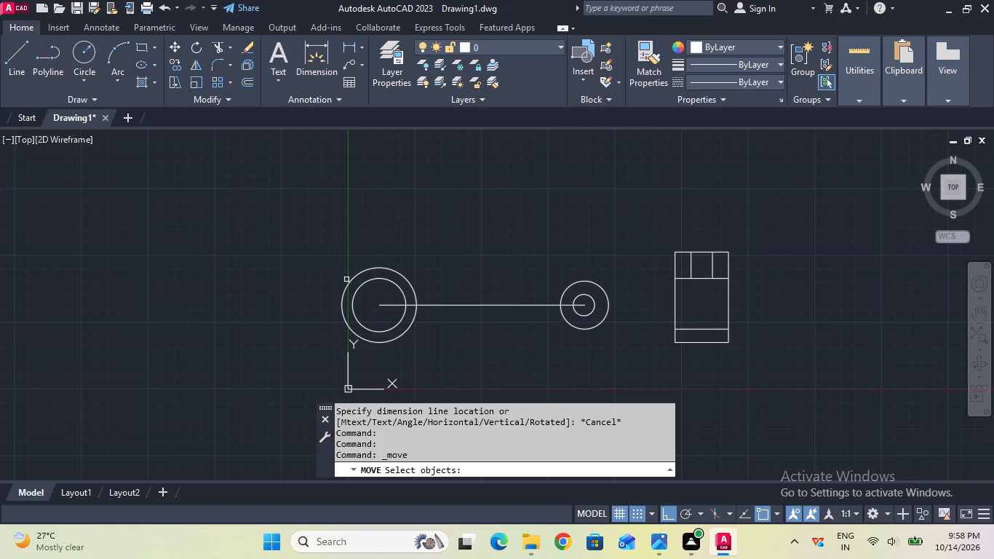
left_click(347, 281)
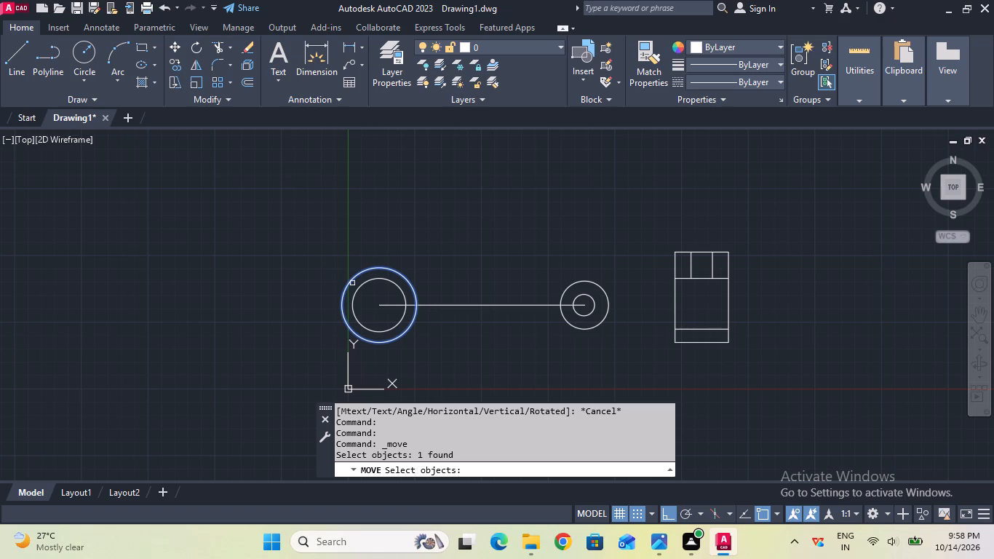
left_click(357, 288, "shift")
key("Return")
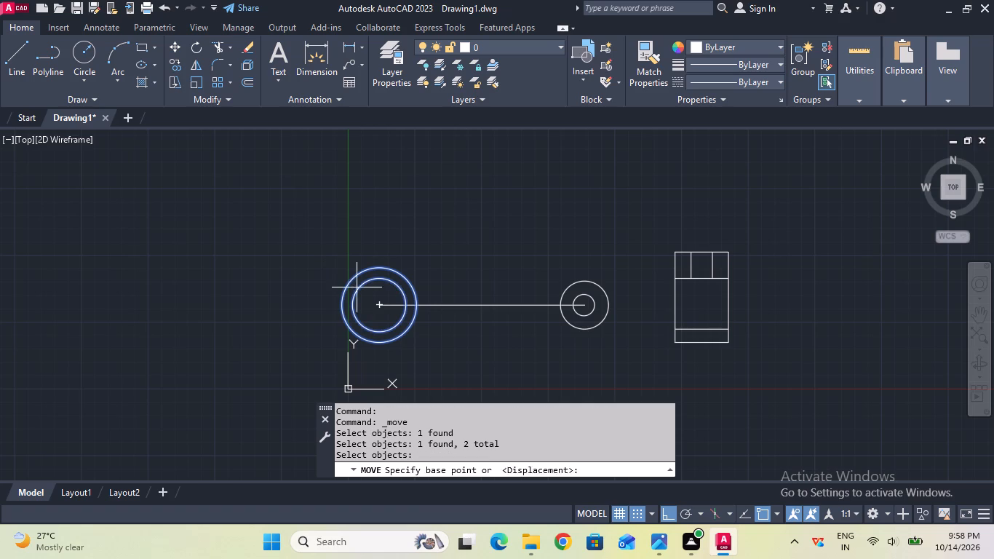
left_click(341, 308)
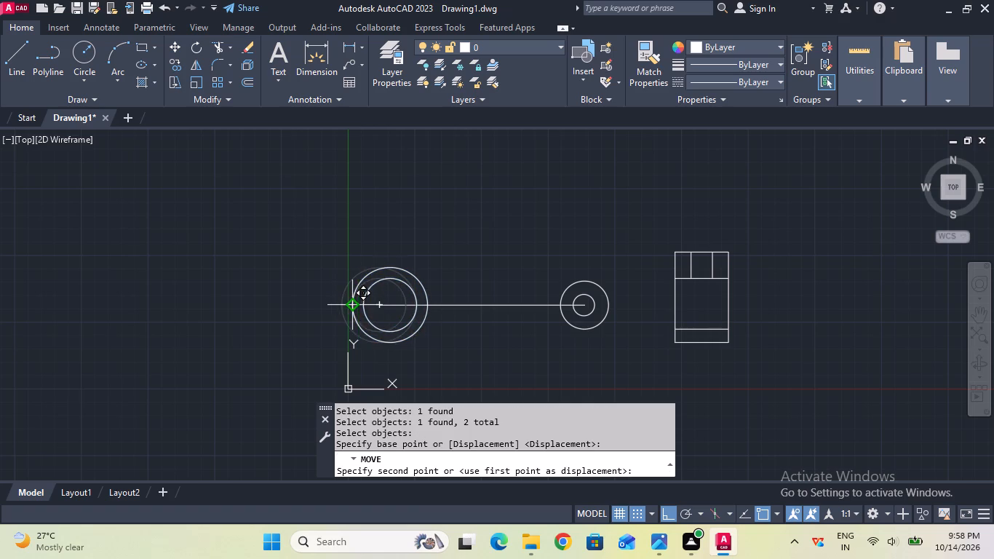
left_click(378, 311)
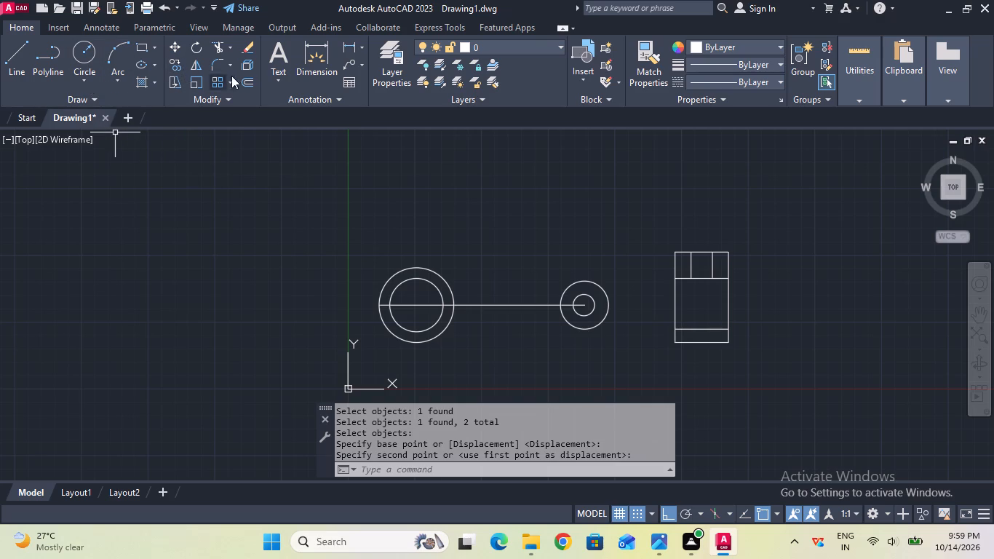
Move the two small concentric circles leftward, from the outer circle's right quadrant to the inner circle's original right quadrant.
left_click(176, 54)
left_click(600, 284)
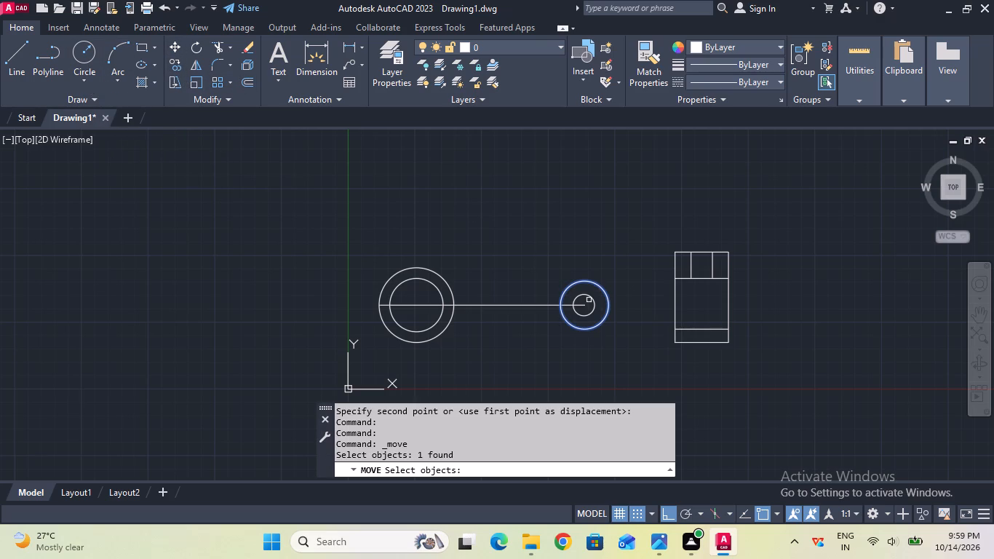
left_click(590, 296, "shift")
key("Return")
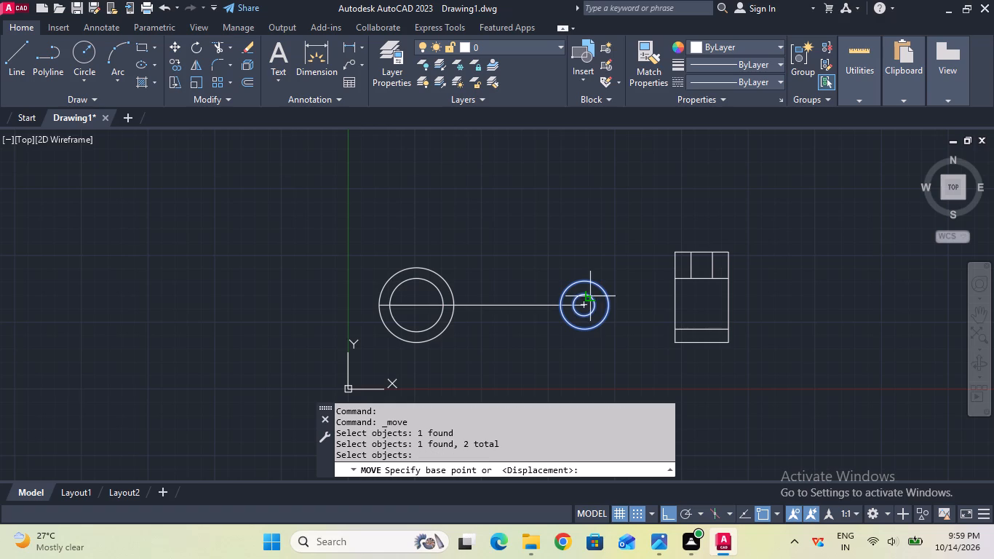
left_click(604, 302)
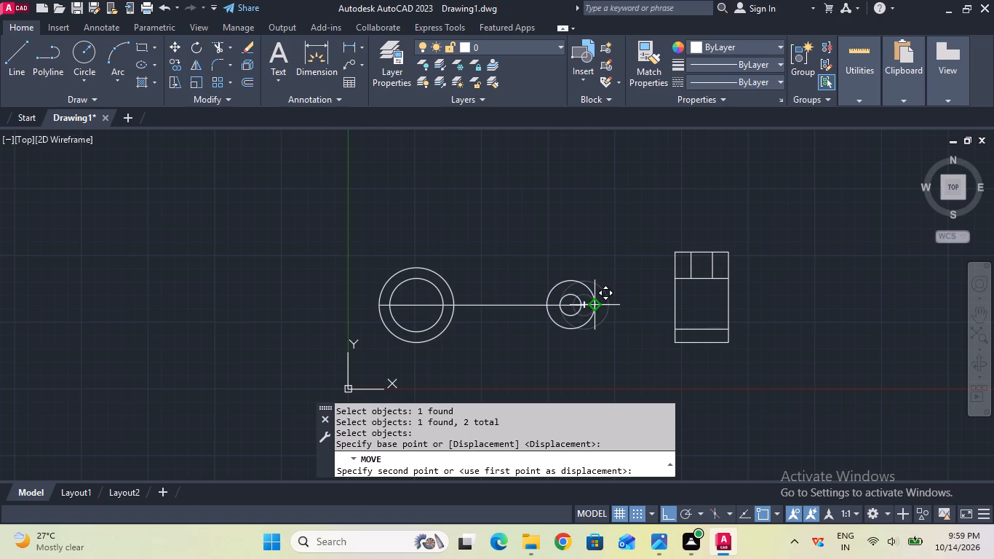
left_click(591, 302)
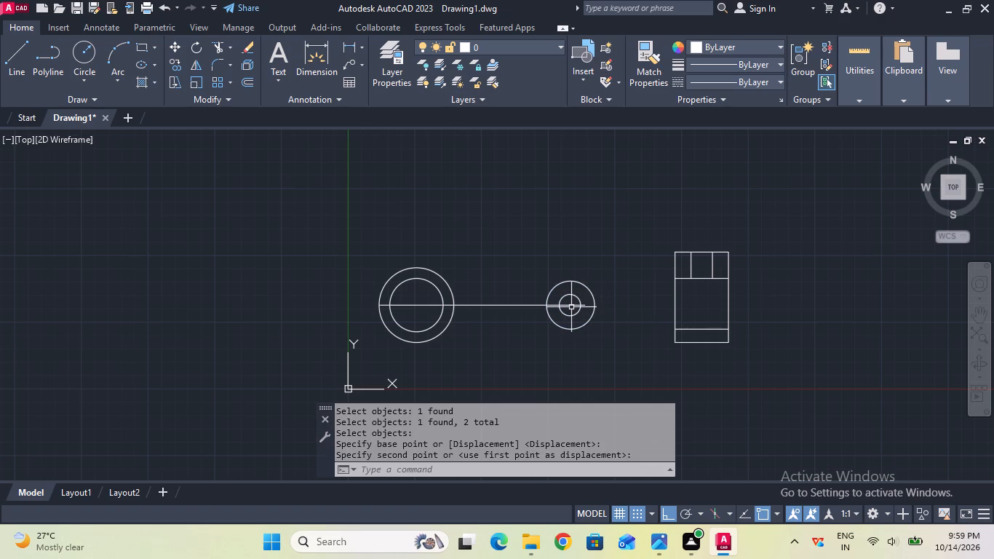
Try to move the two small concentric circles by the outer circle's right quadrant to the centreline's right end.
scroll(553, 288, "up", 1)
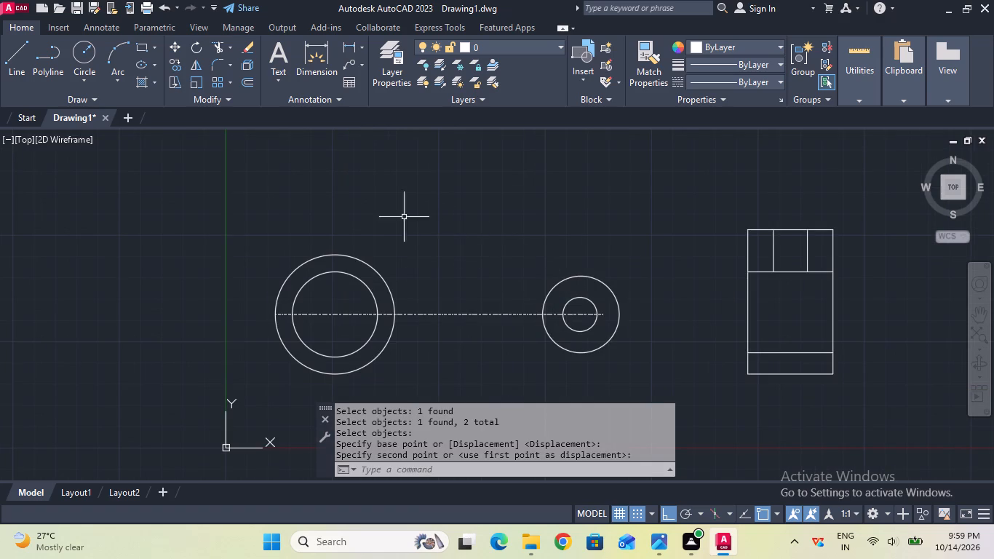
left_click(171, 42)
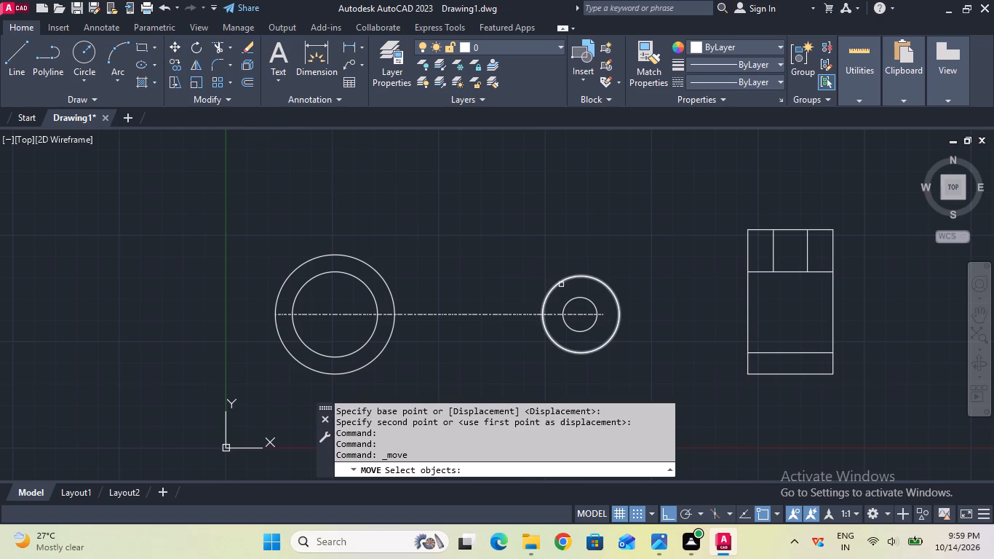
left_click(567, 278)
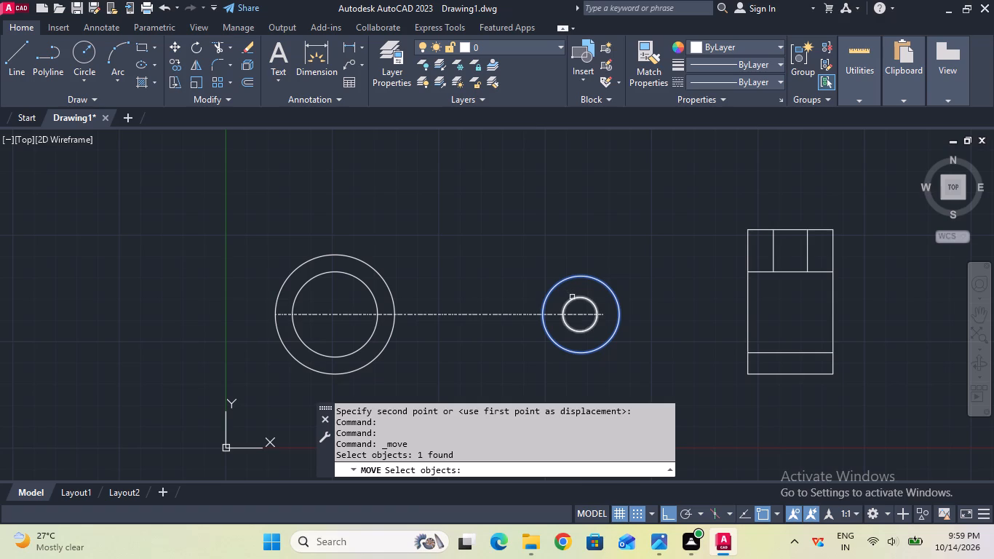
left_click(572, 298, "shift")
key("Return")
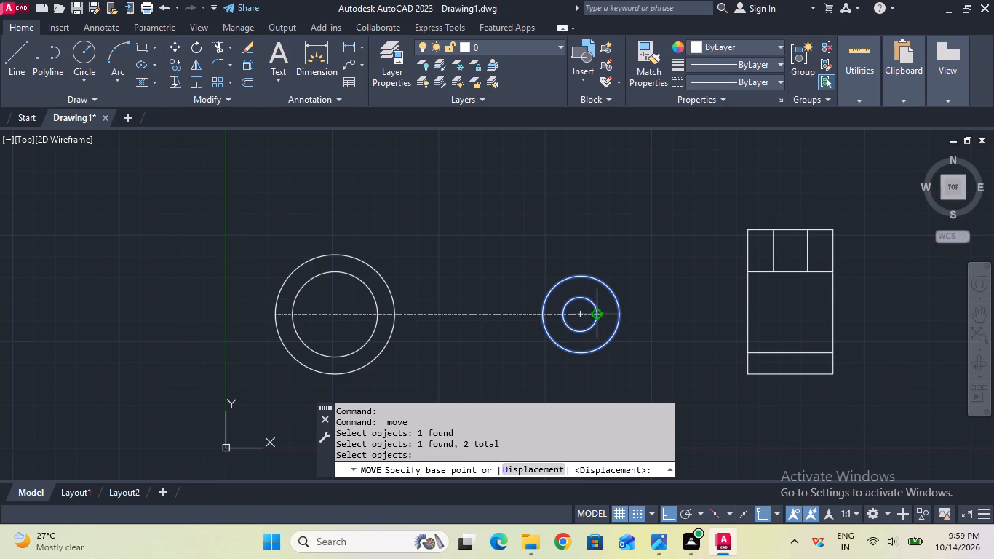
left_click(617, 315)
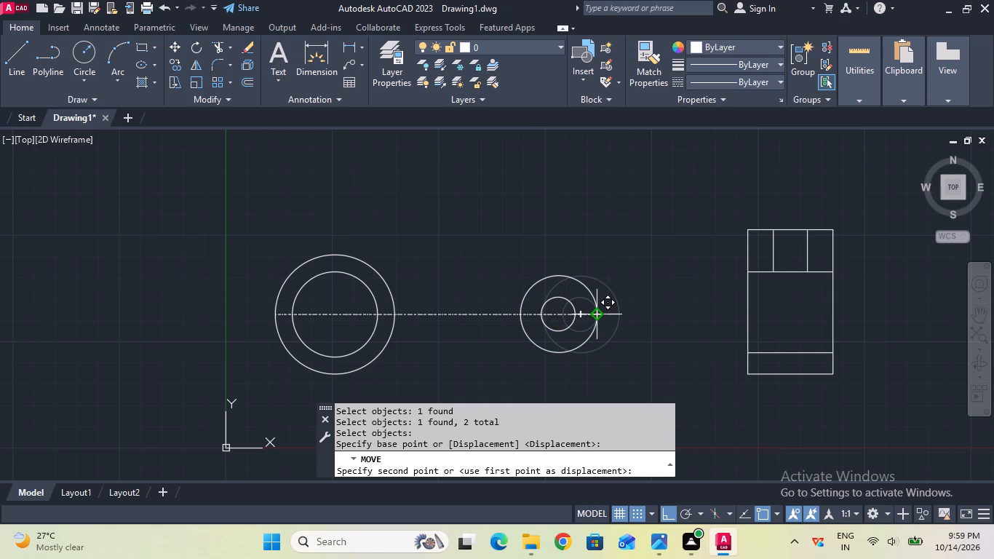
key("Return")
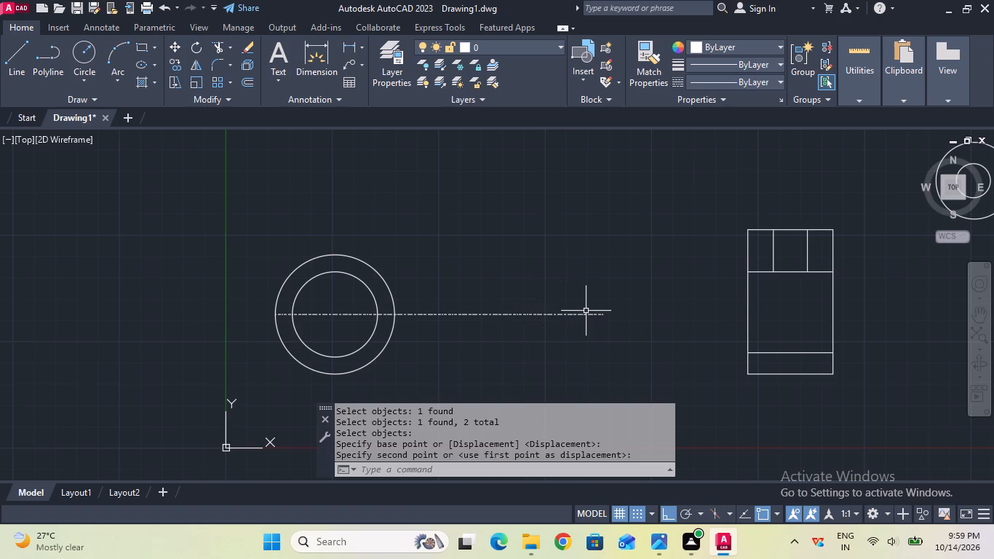
Move the two small concentric circles horizontally left by about 227.5 mm, placing them above the centreline's right end.
scroll(634, 264, "down", 1)
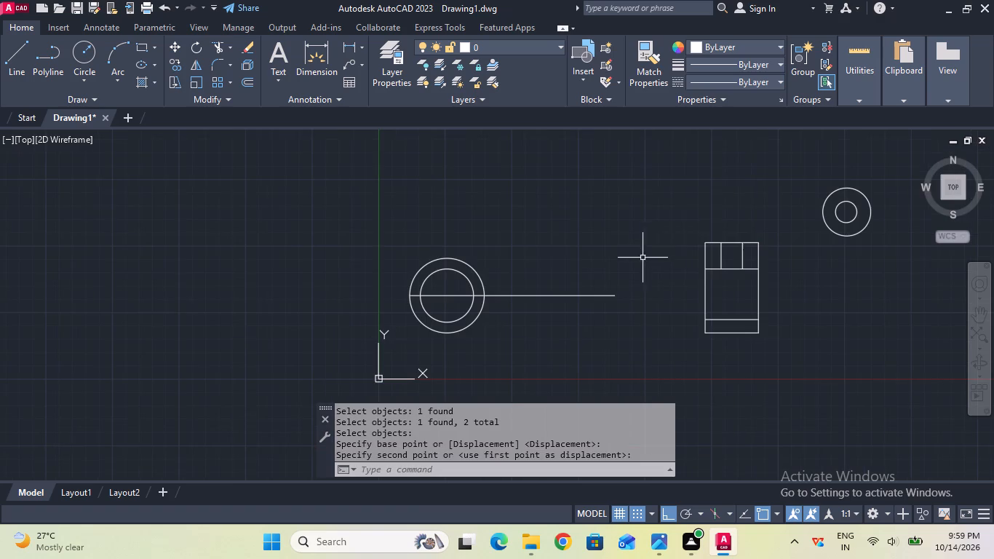
left_click(780, 175)
left_click(887, 239)
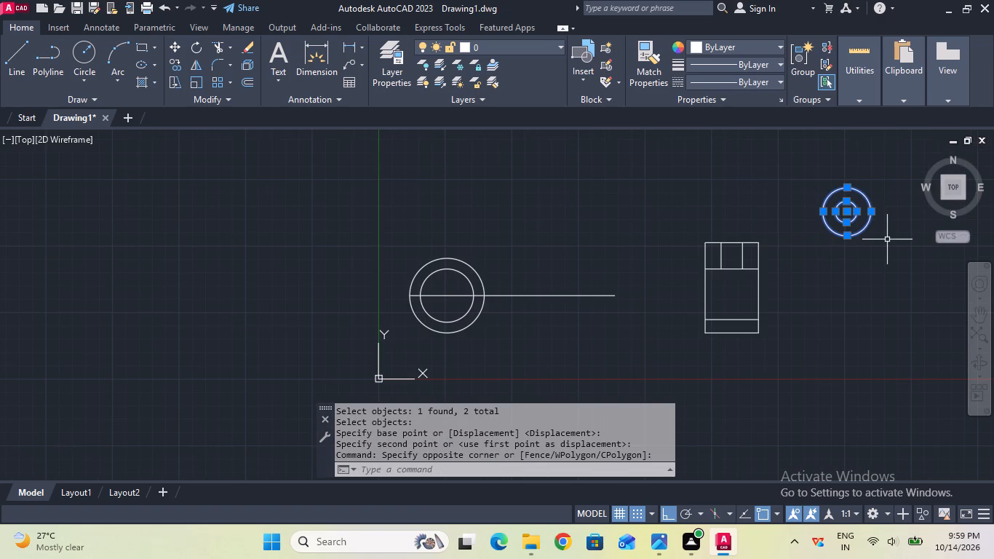
left_click(170, 44)
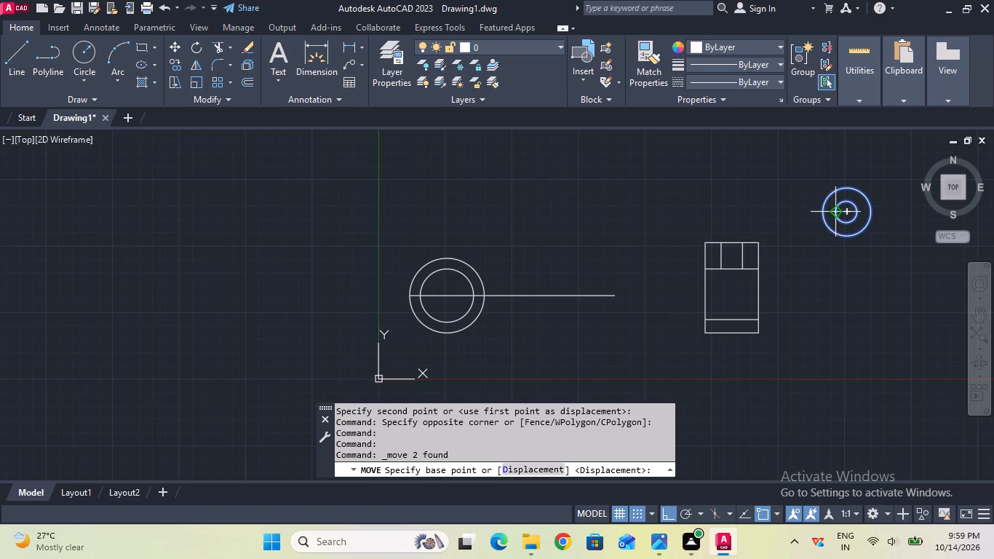
left_click(867, 214)
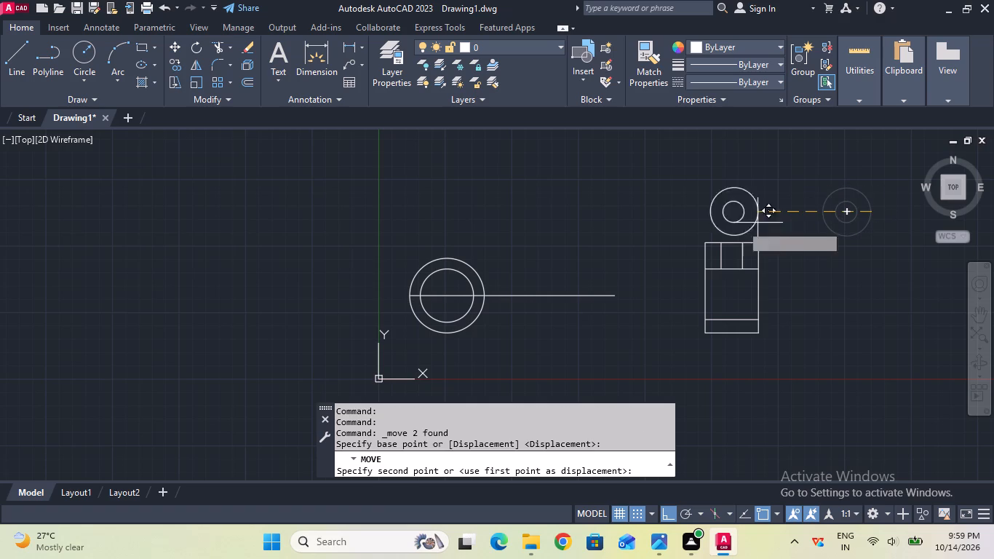
left_click(629, 229)
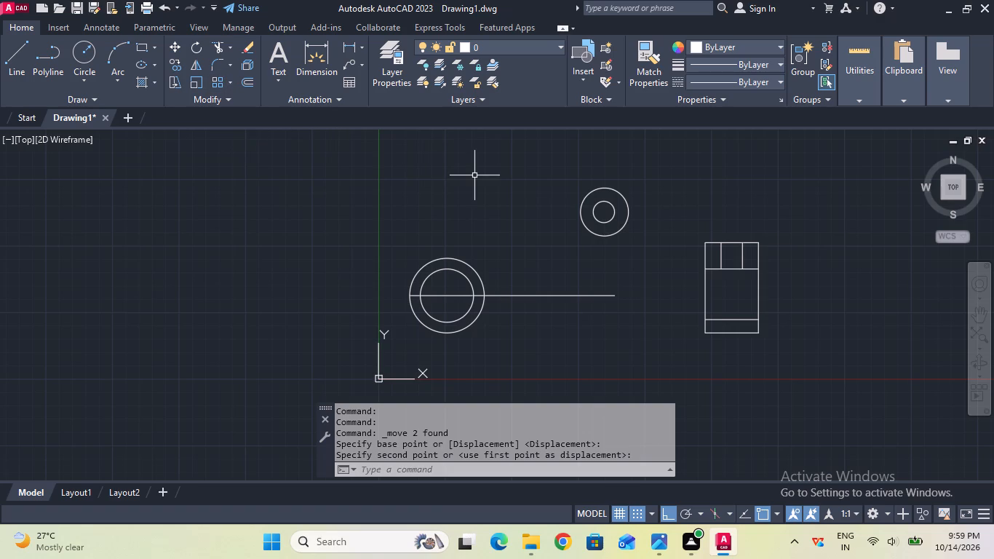
Turn off Ortho mode.
key("F8")
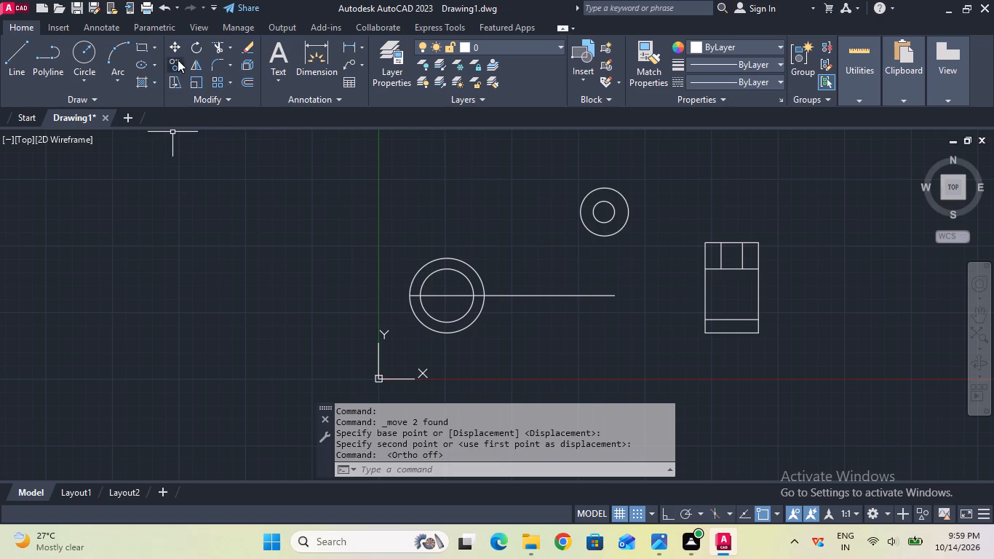
Move the two small concentric circles from the outer circle's right quadrant to the right end of the horizontal centreline.
left_click(178, 49)
left_click(629, 210)
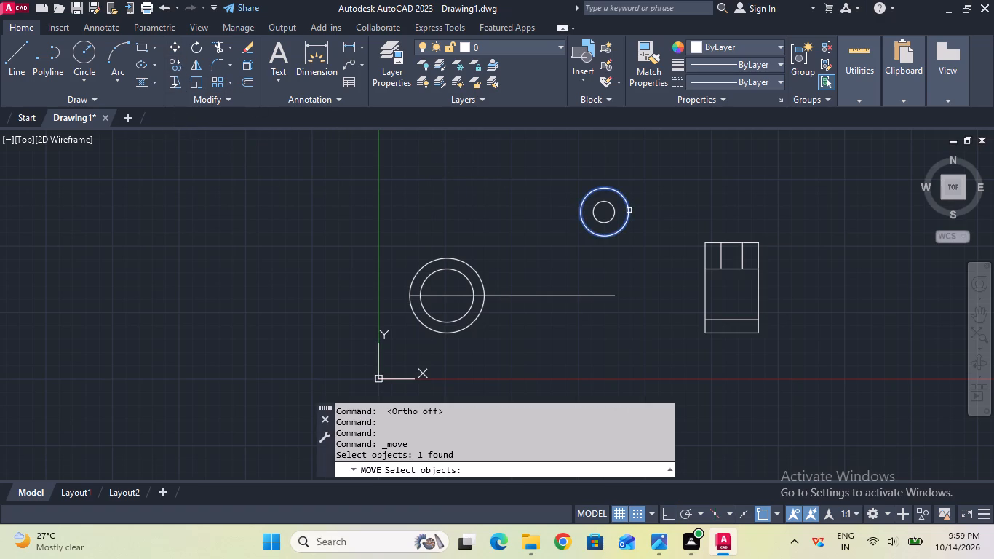
left_click(603, 221, "shift")
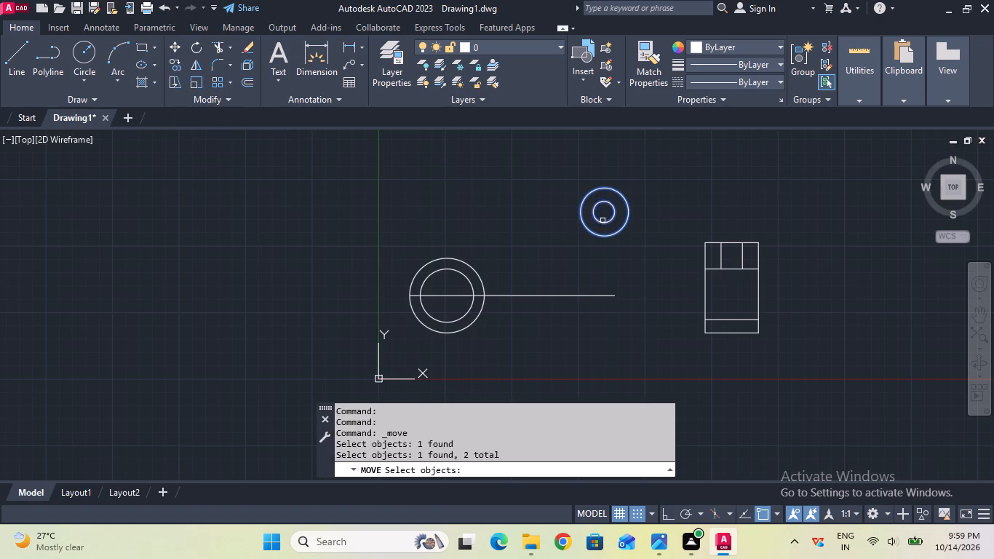
key("Return")
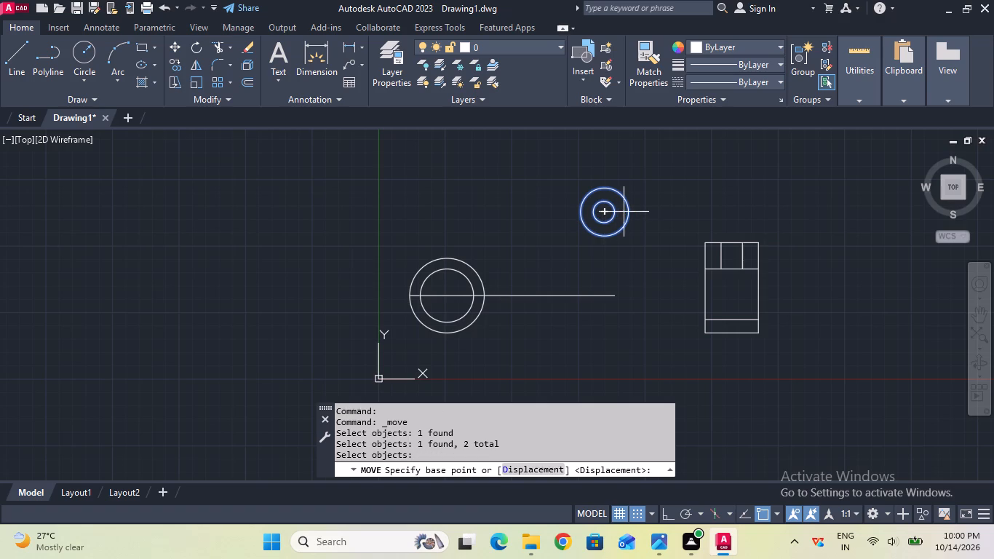
left_click(625, 211)
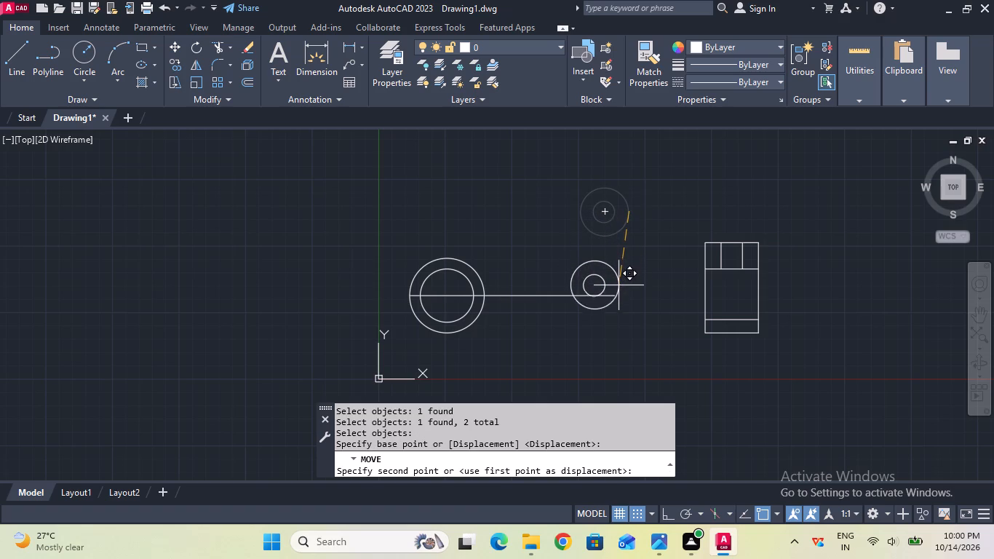
left_click(618, 296)
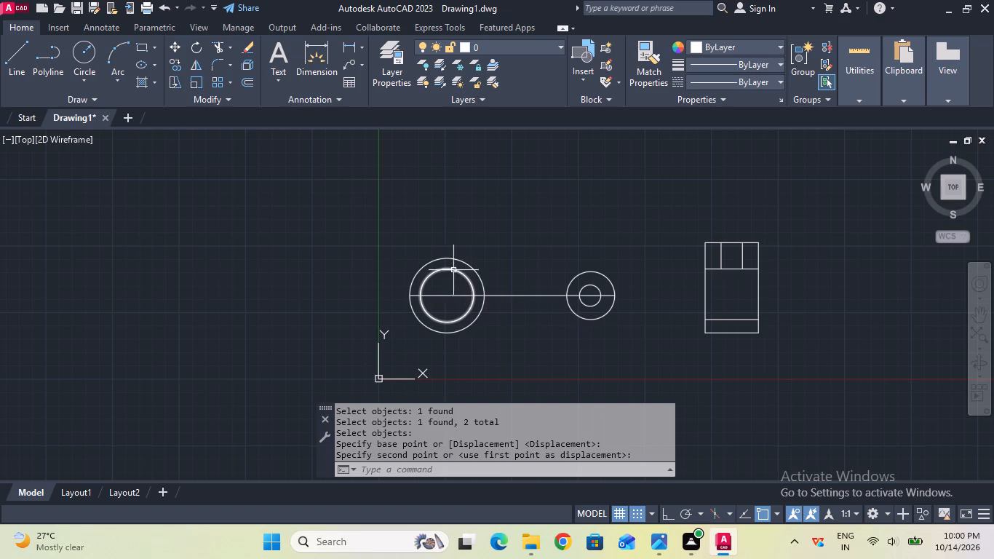
Draw a vertical CENTER-linetype line 84.75 mm long upward from the large outer circle's bottom quadrant, with Ortho on.
scroll(443, 257, "up", 1)
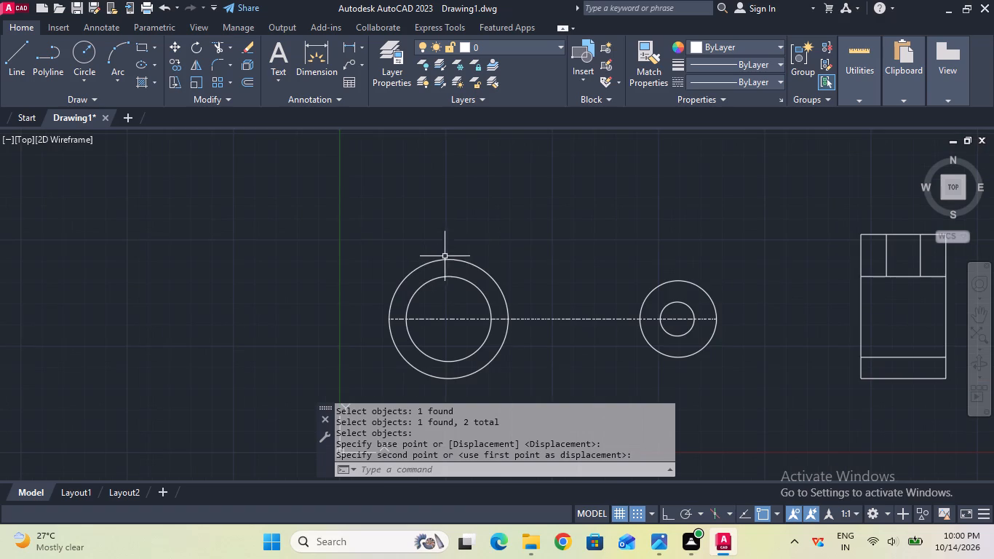
scroll(481, 246, "down", 1)
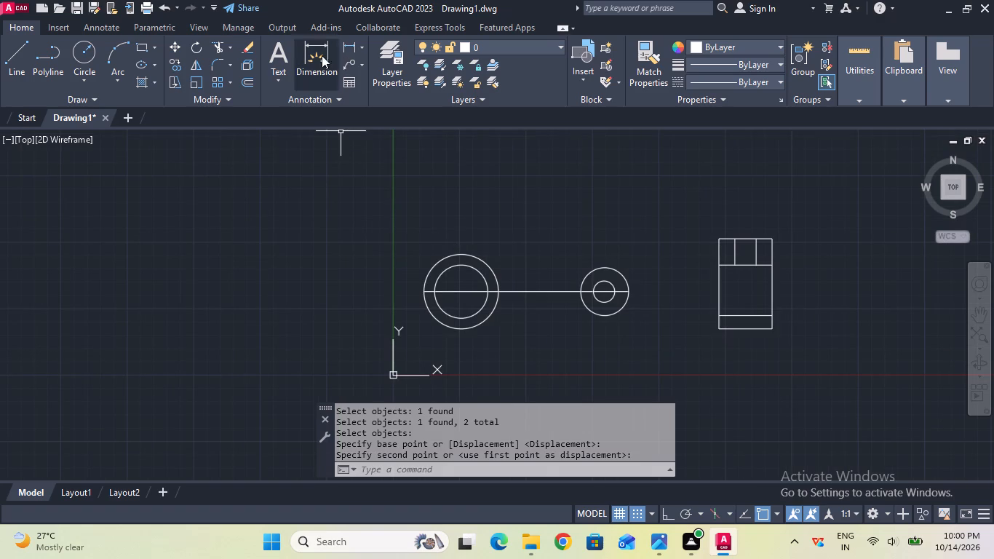
left_click(696, 87)
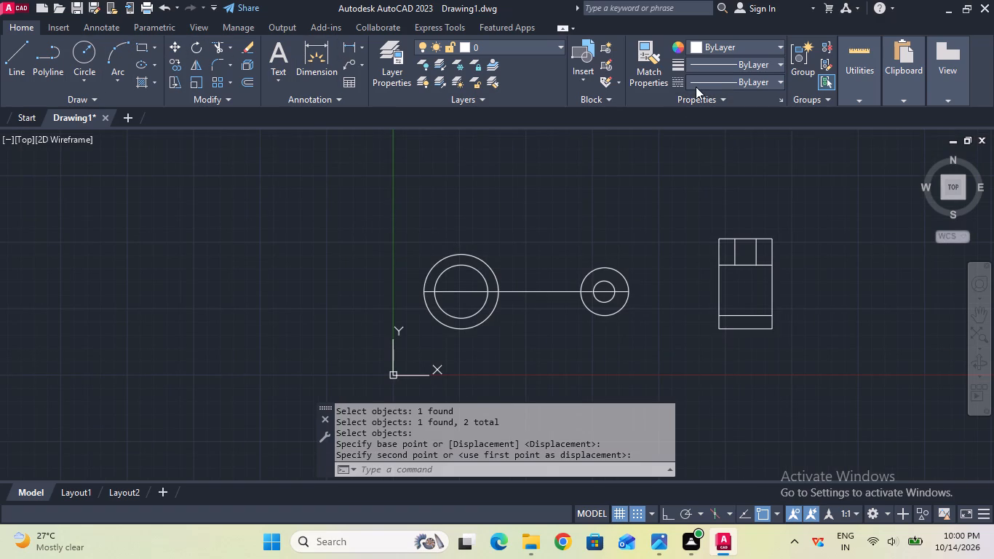
left_click(747, 131)
left_click(13, 60)
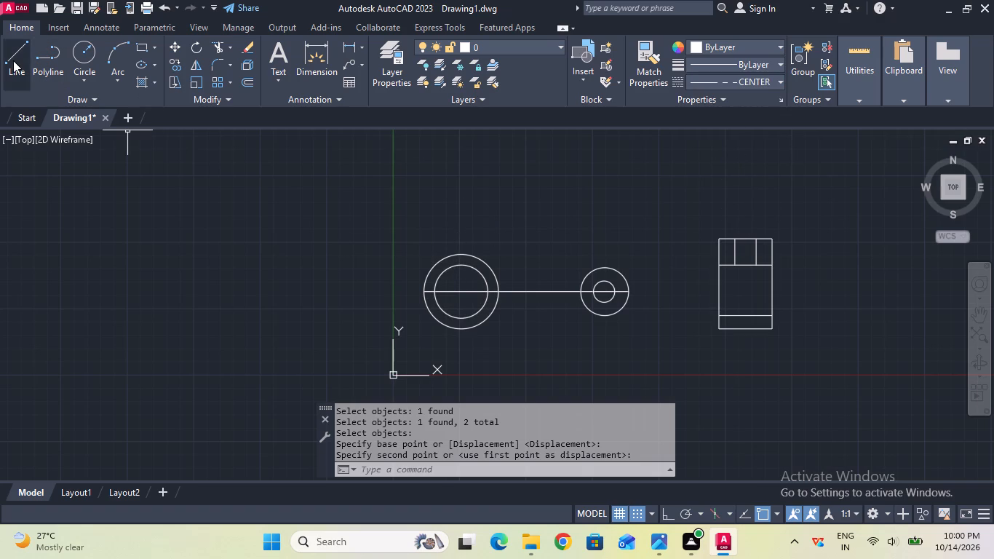
left_click(464, 330)
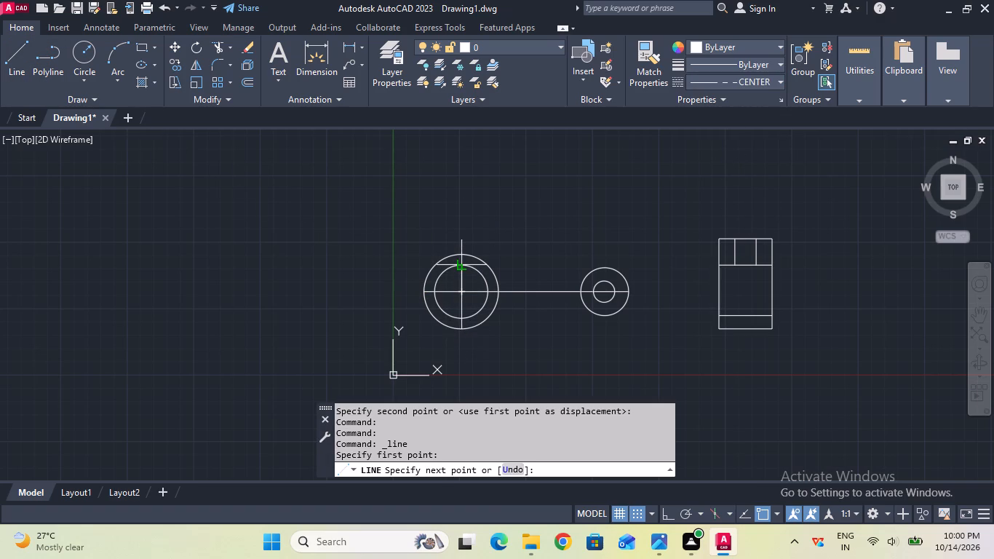
key("F8")
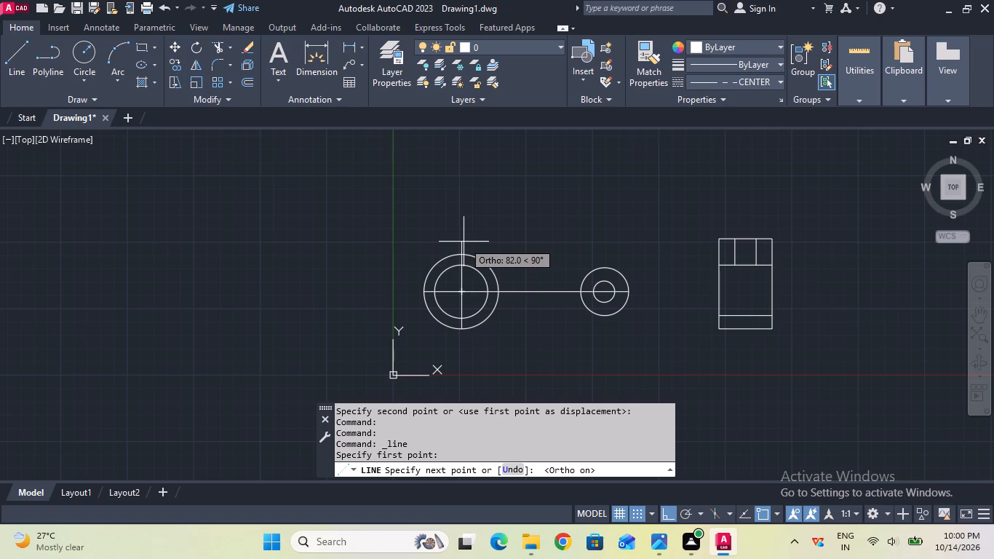
type("84.")
type("75")
key("Return")
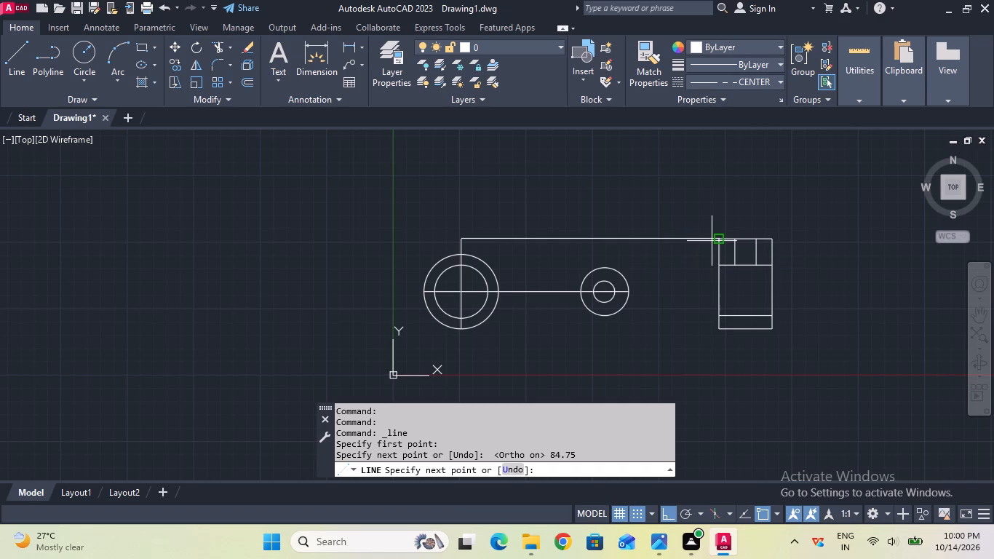
key("Escape")
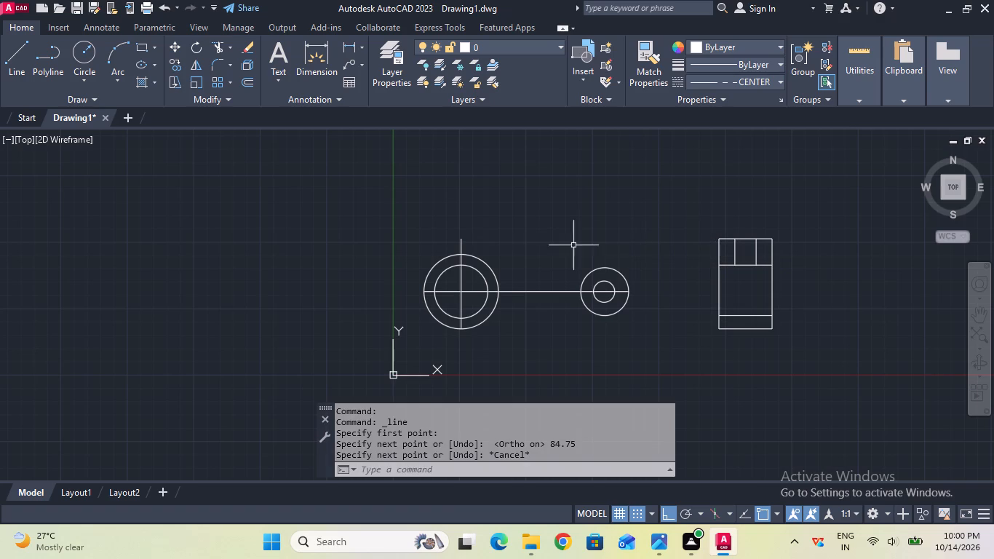
Draw a vertical projection line upward from the large outer circle's left quadrant, ending well above the vertical centreline.
scroll(492, 243, "up", 1)
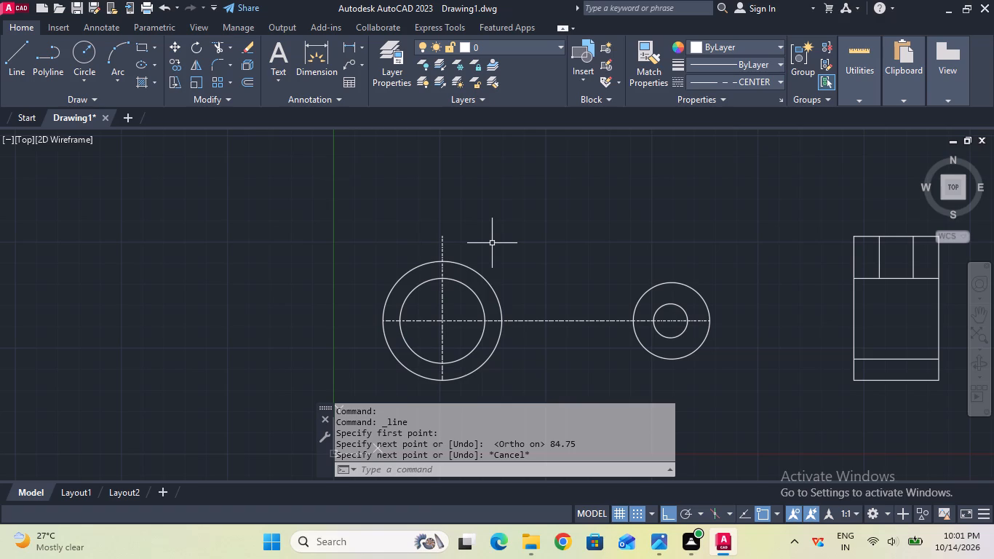
middle_click_drag(492, 243, 499, 282)
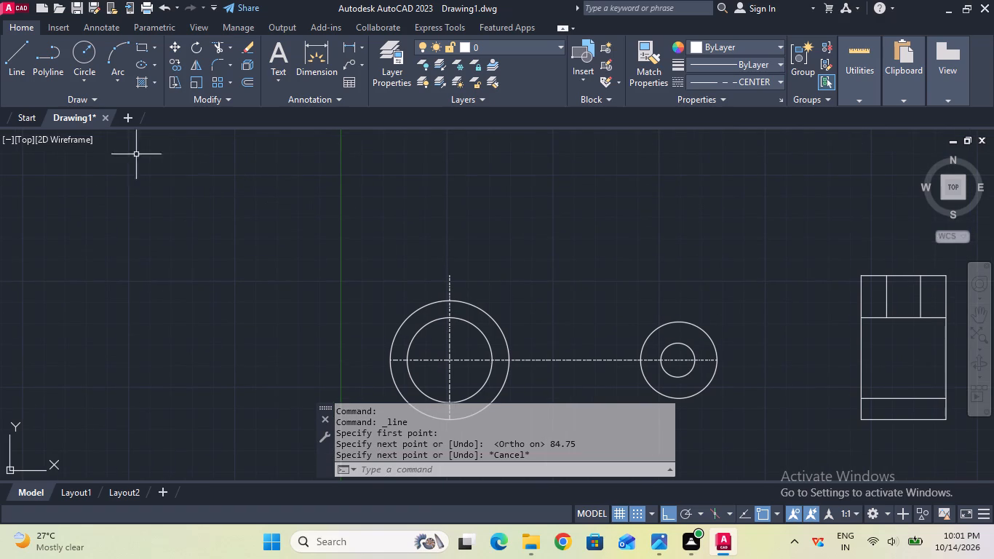
left_click(14, 90)
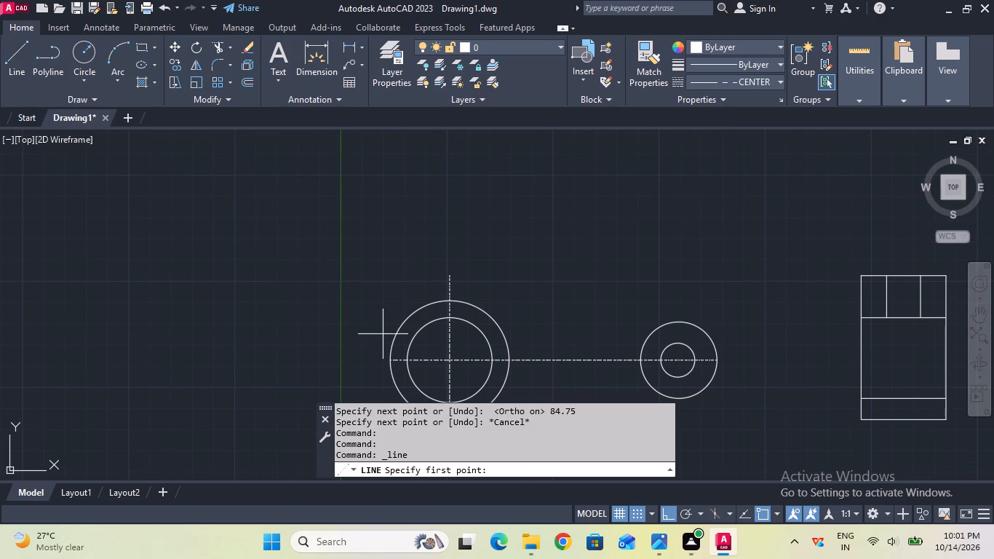
left_click(390, 362)
left_click(382, 212)
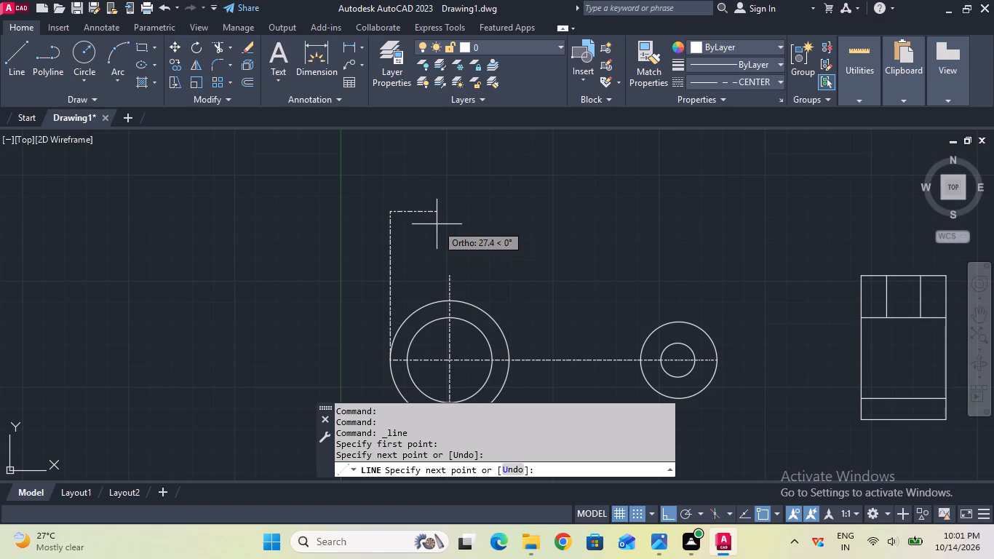
key("Escape")
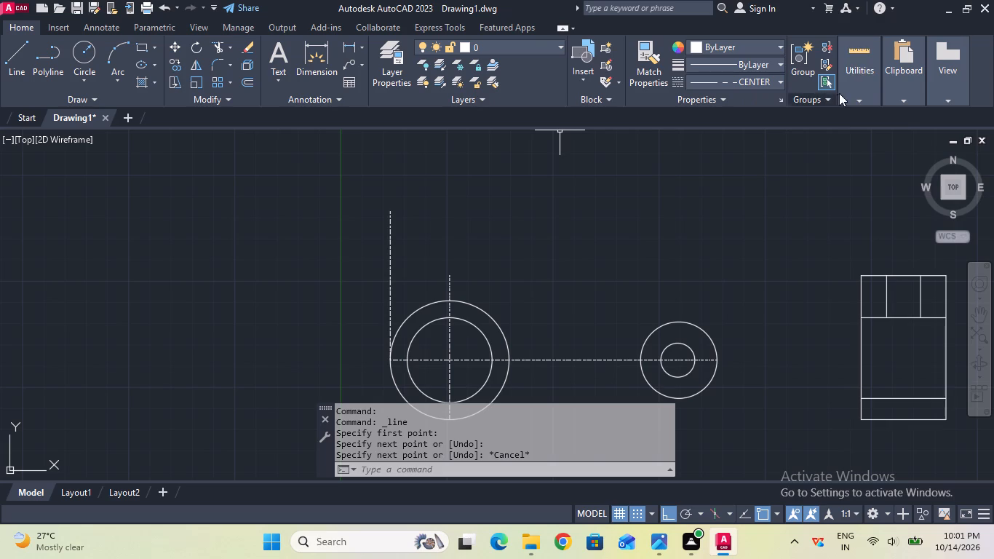
Set the linetype to ByLayer and draw a 192.5 mm horizontal line rightward from the projection line's upper end.
left_click(699, 84)
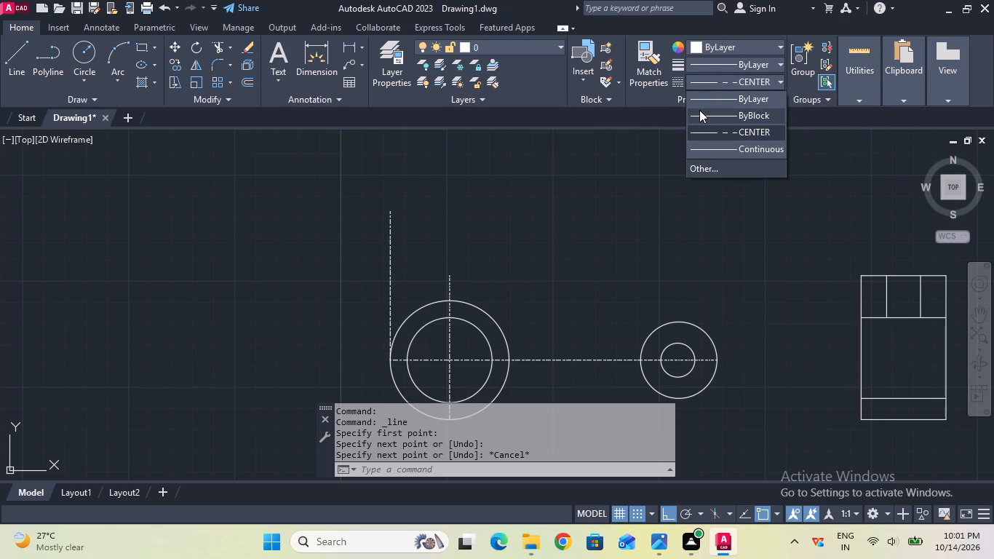
left_click(703, 101)
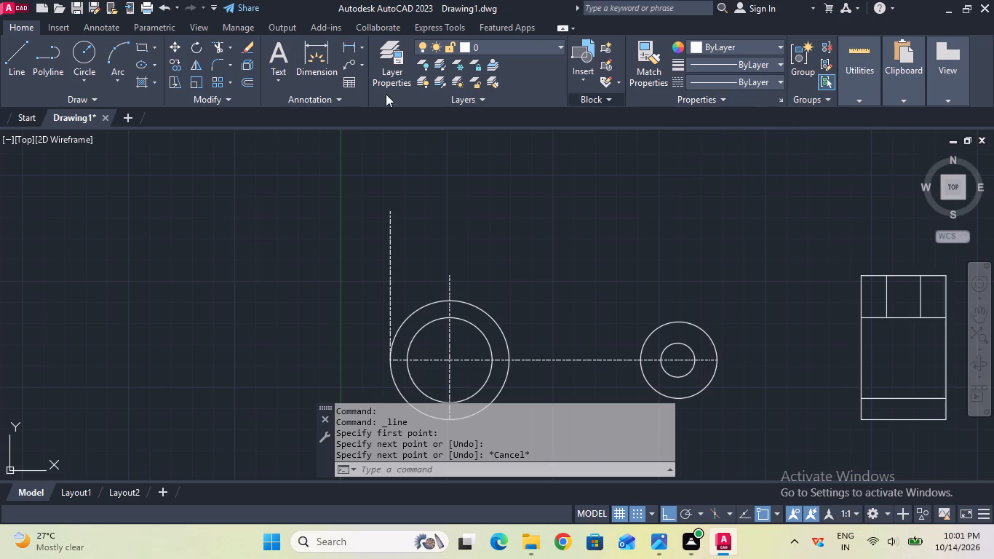
left_click(23, 49)
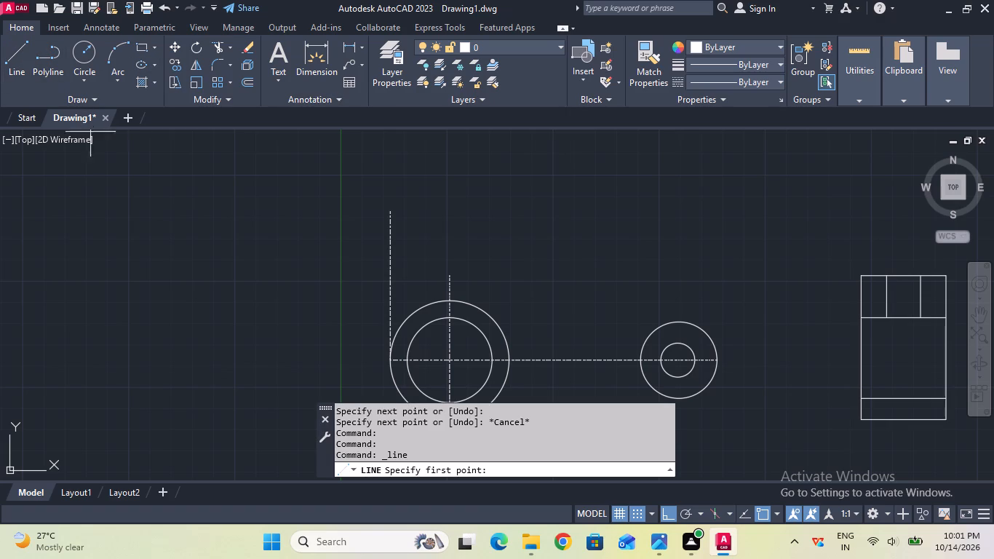
left_click(394, 210)
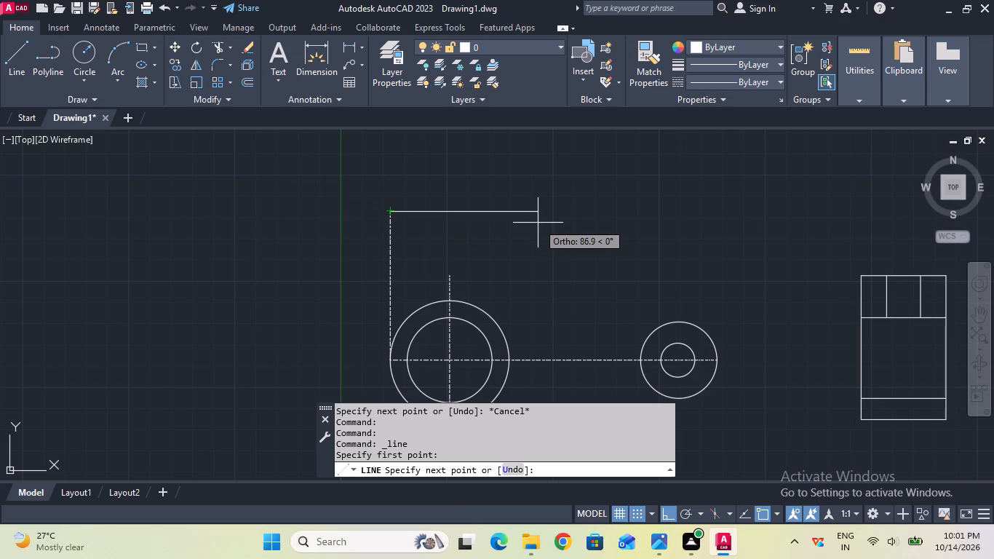
key("1")
type("92.")
key("5")
key("Return")
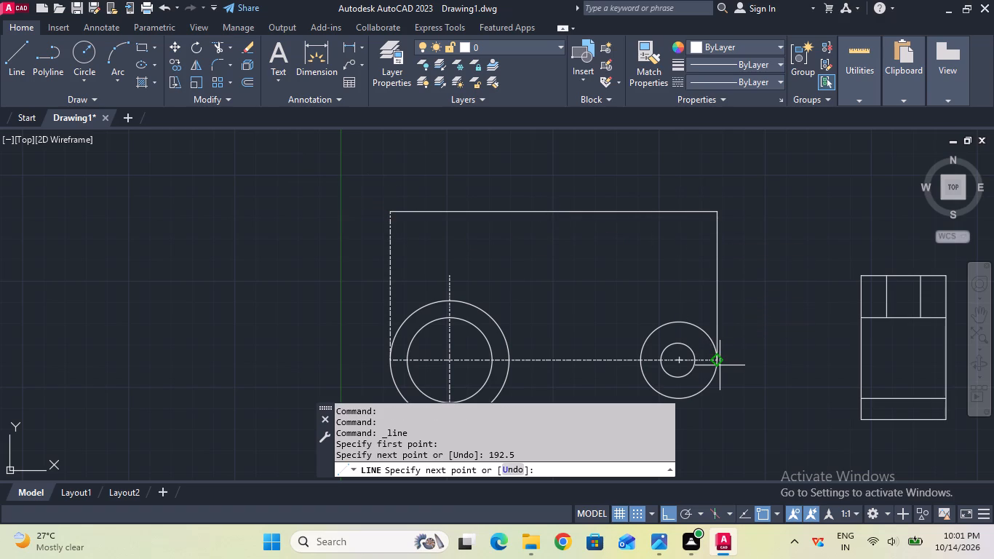
key("Escape")
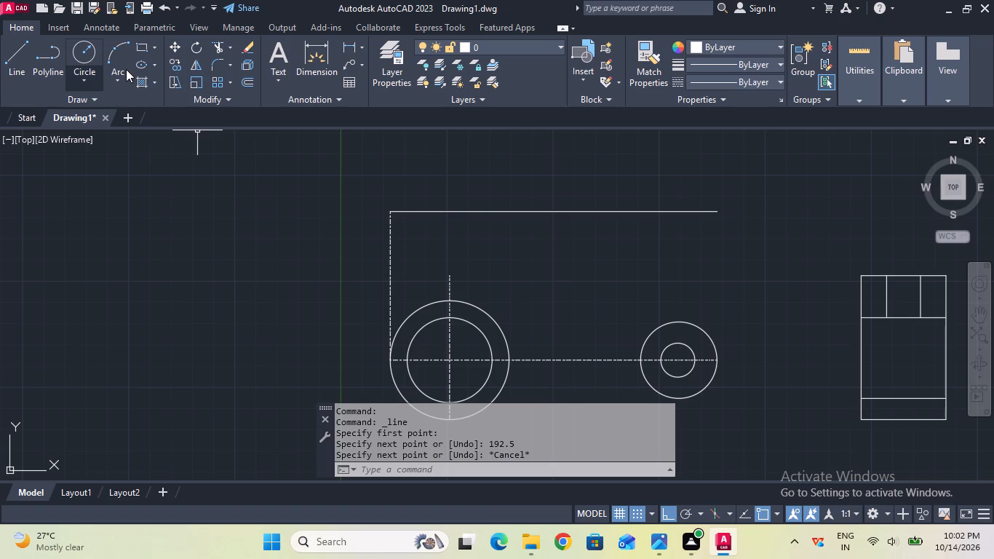
Complete the top view rectangle on the horizontal line with a 50 mm left side, a 192.5 mm upper edge and a closing right side.
left_click(4, 52)
middle_click_drag(349, 165, 359, 221)
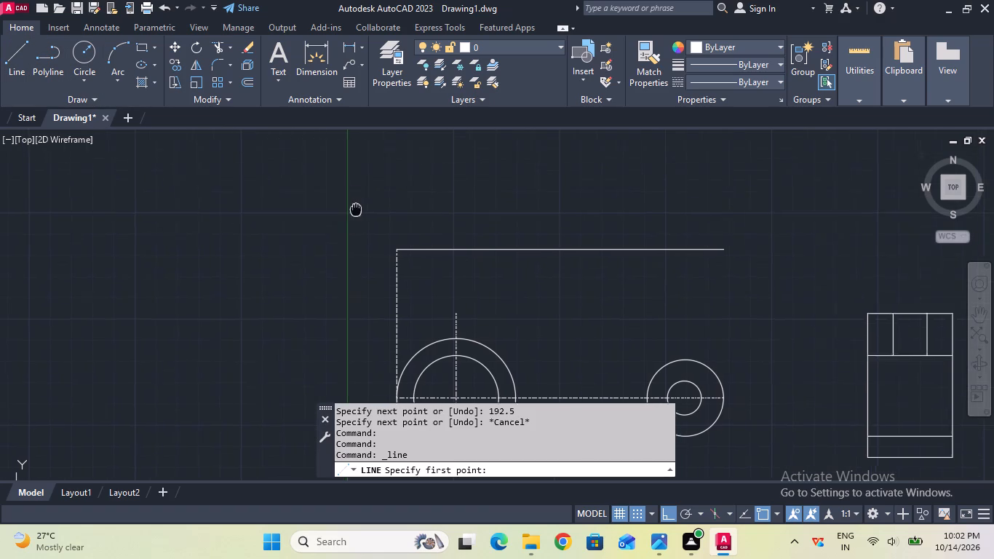
middle_click_drag(359, 221, 368, 261)
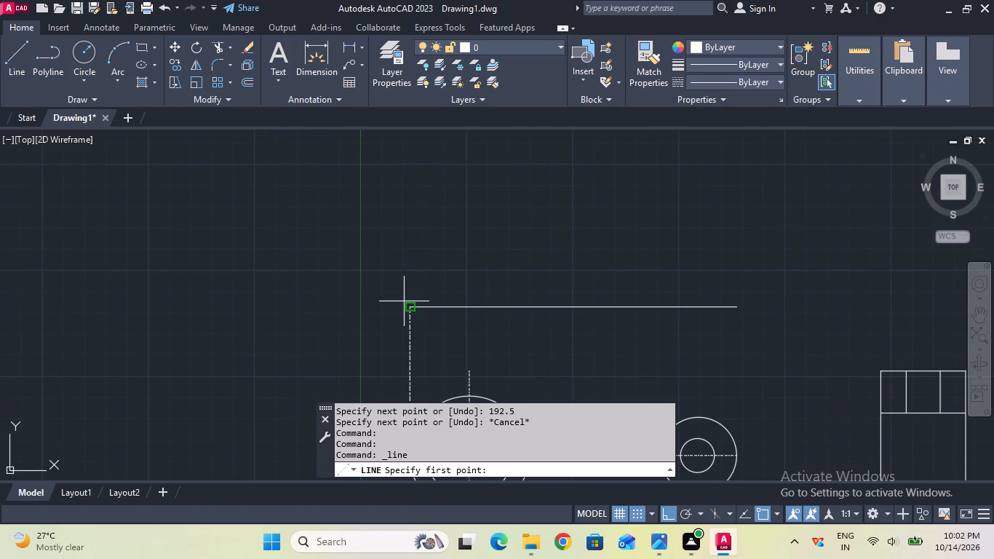
left_click(408, 304)
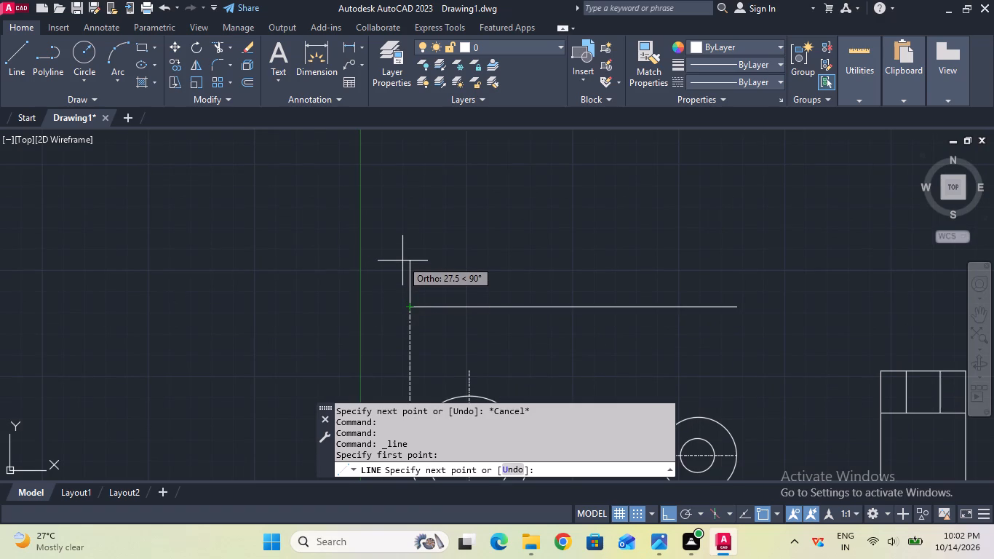
type("50")
key("Return")
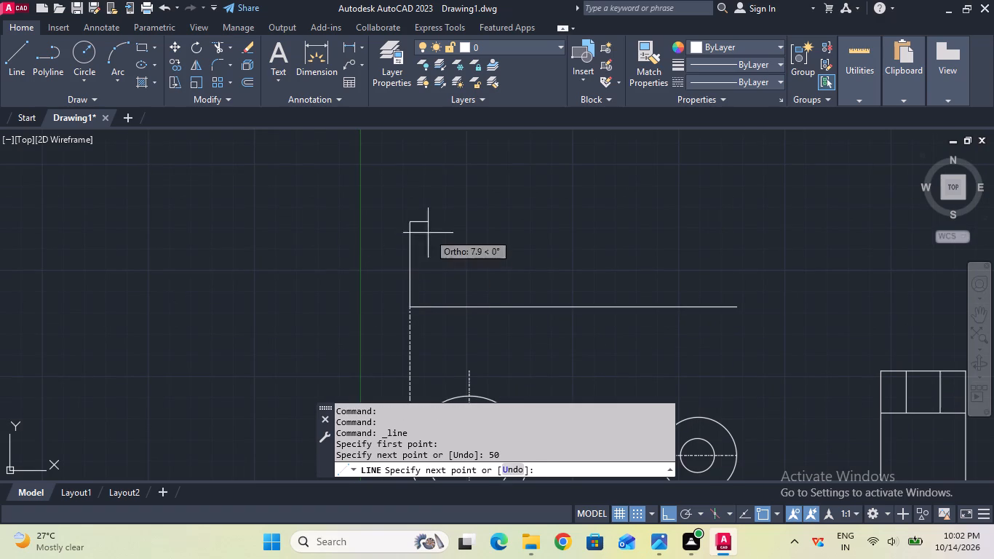
type("192.5")
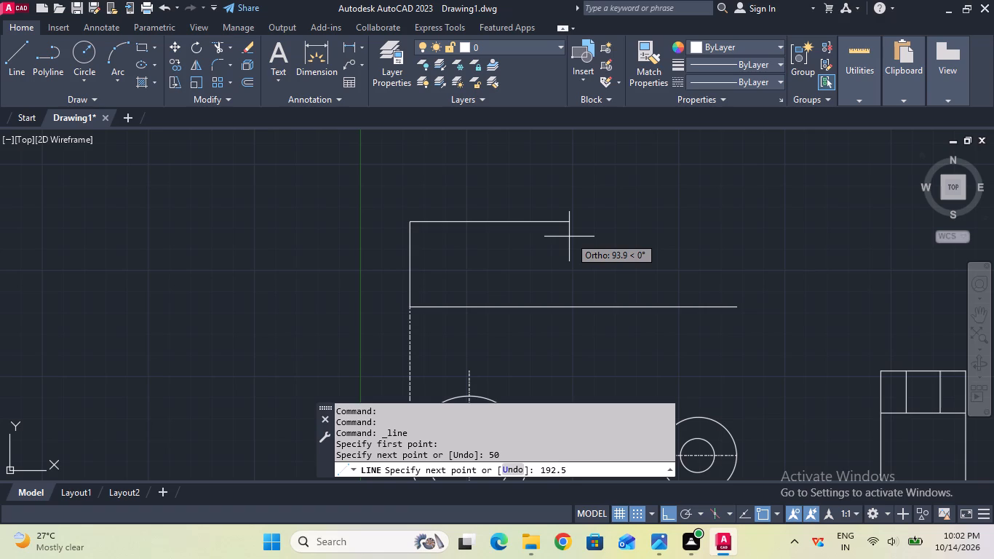
key("Return")
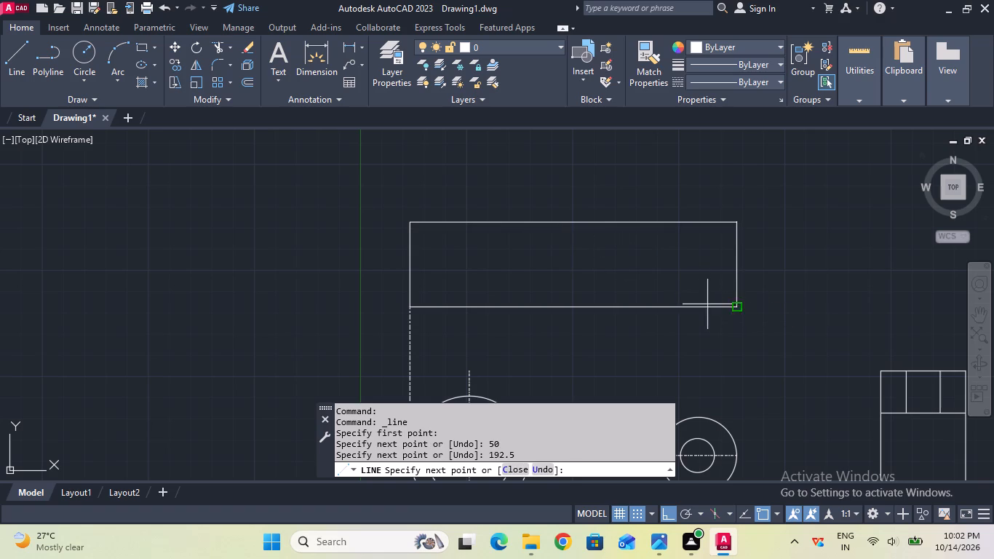
left_click(735, 305)
key("Escape")
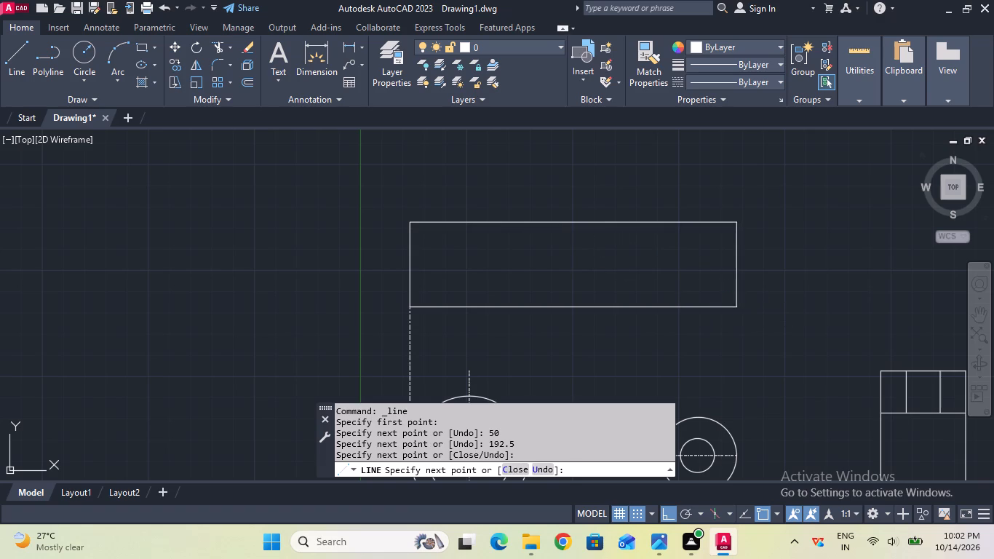
Trim away the vertical projection line between the top view rectangle and the large circle.
left_click(223, 48)
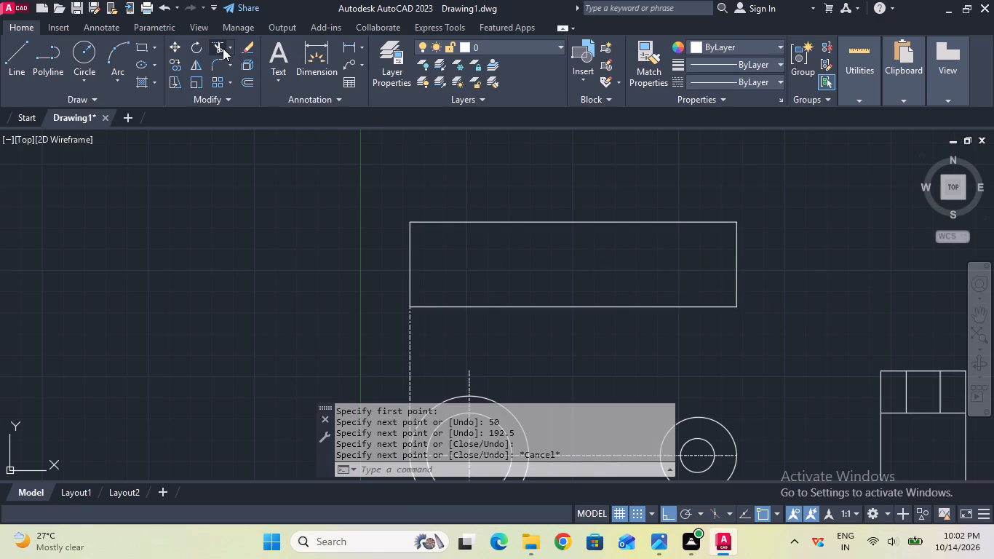
left_click_drag(269, 349, 424, 348)
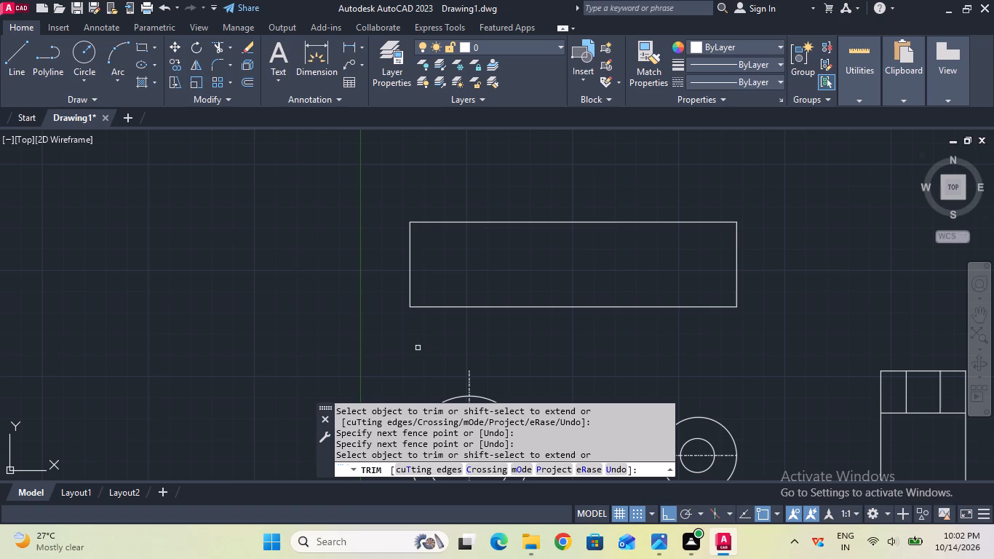
Offset the top view rectangle's right side 44.44 mm inward to add a vertical line inside the rectangle.
key("Escape")
left_click(246, 80)
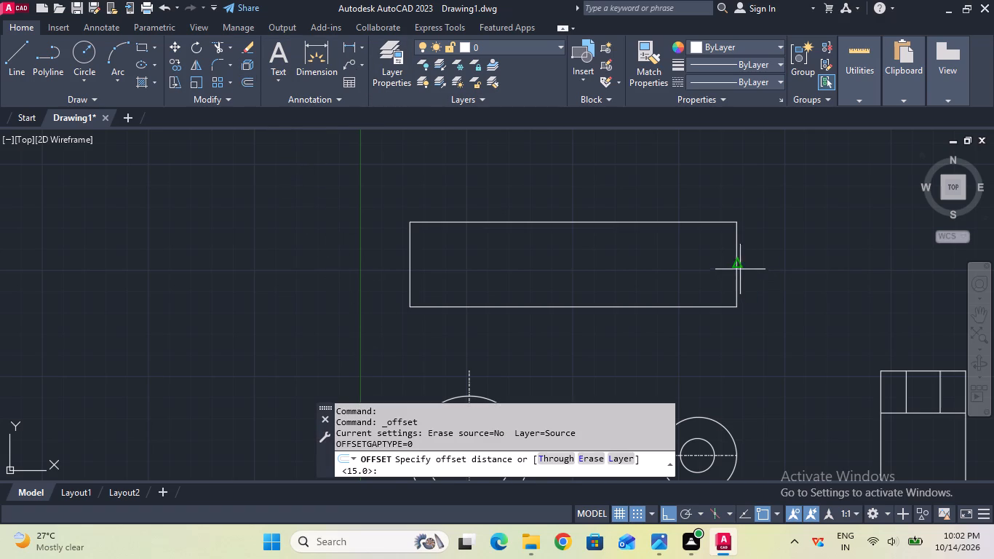
left_click(739, 268)
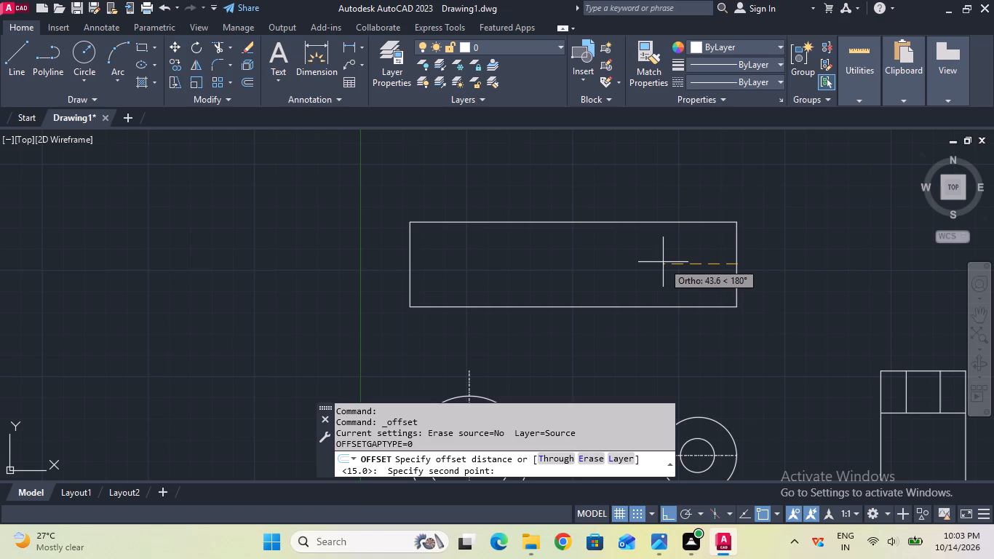
type("44")
type(".44")
key("Return")
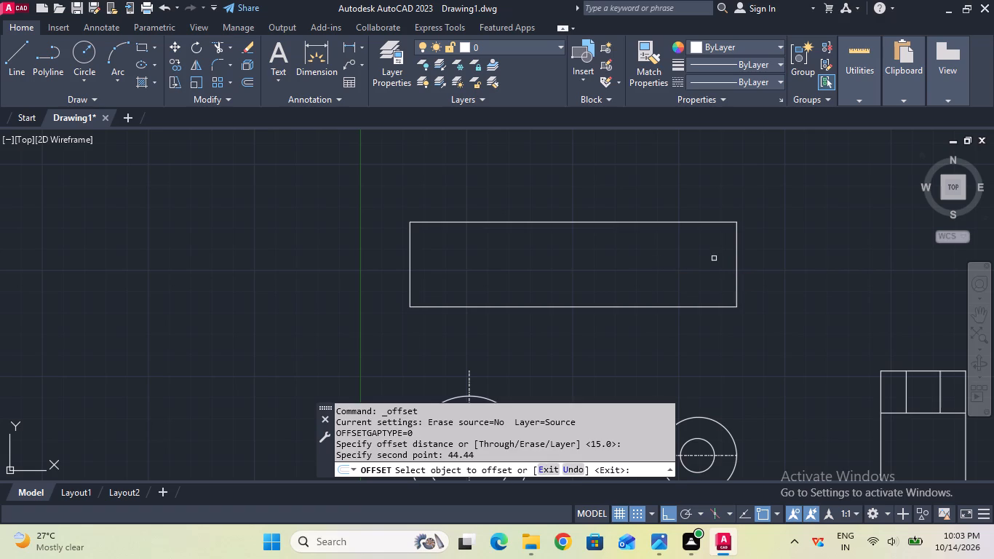
left_click(739, 256)
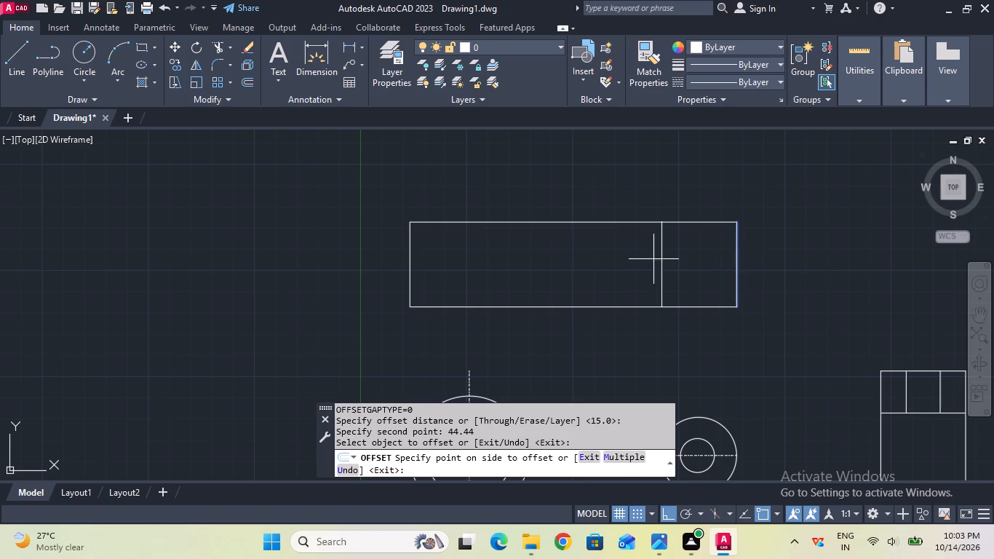
left_click(652, 259)
key("Escape")
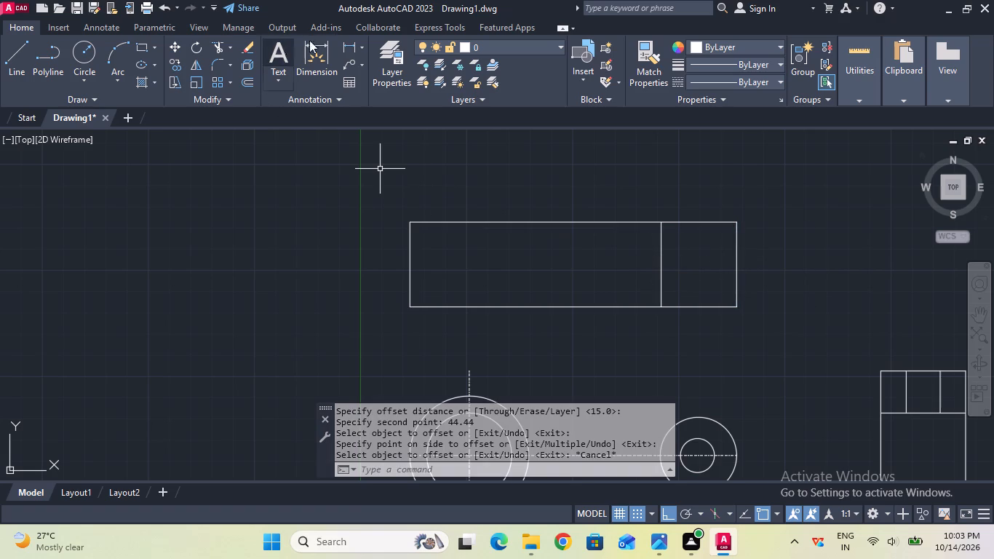
Measure the horizontal distance between the new offset line and the top view rectangle's right side.
left_click(346, 40)
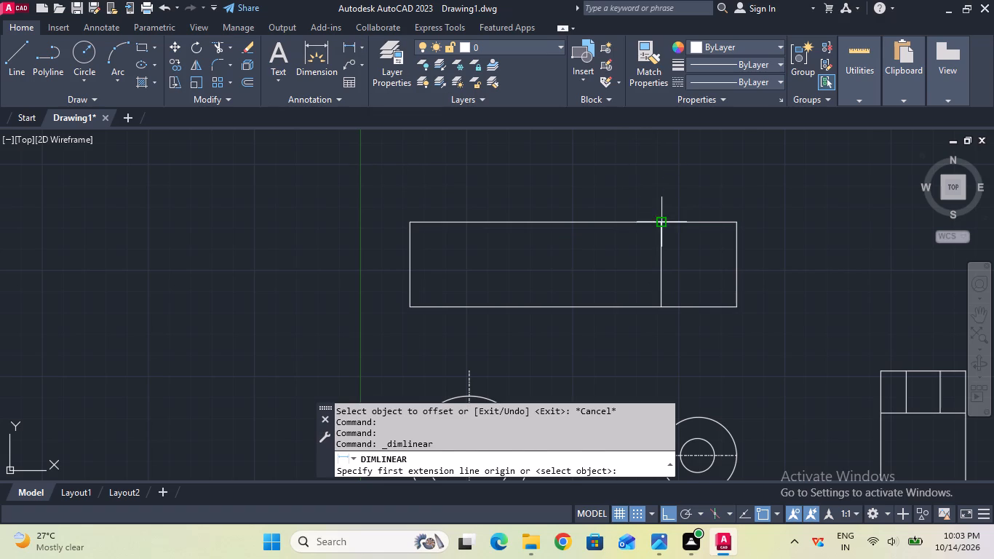
left_click(666, 218)
left_click(733, 219)
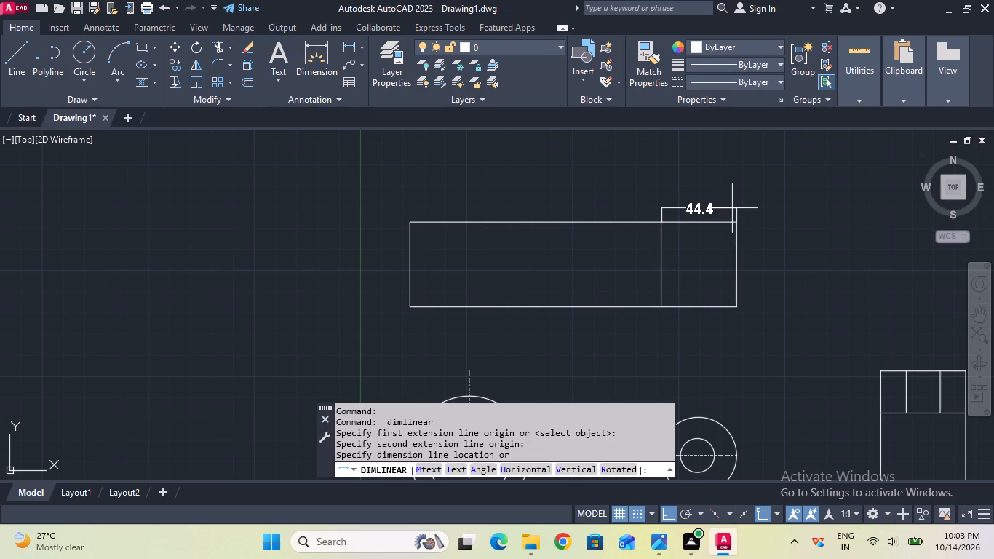
key("Escape")
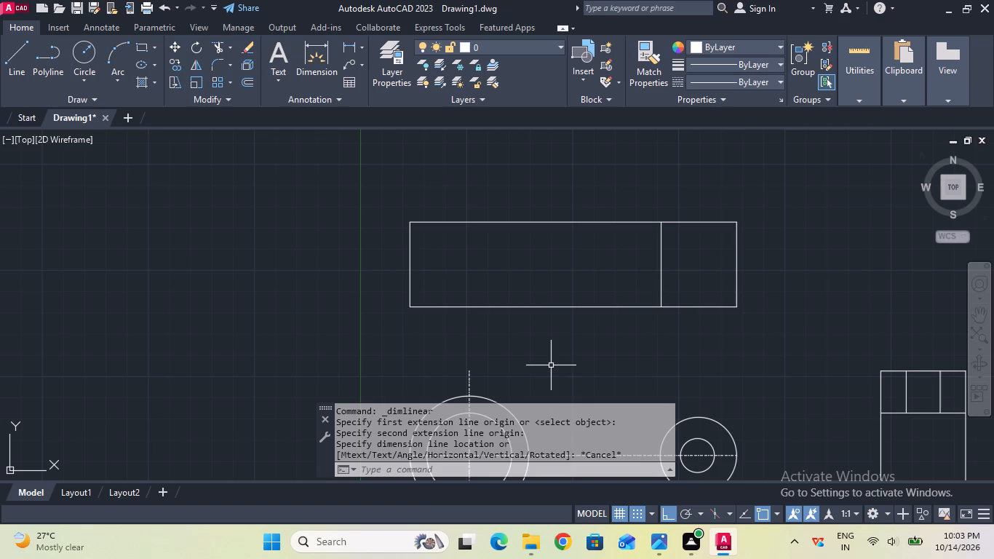
Measure the front view's small outer circle vertically from its bottom quadrant to its top quadrant.
middle_click_drag(551, 365, 526, 263)
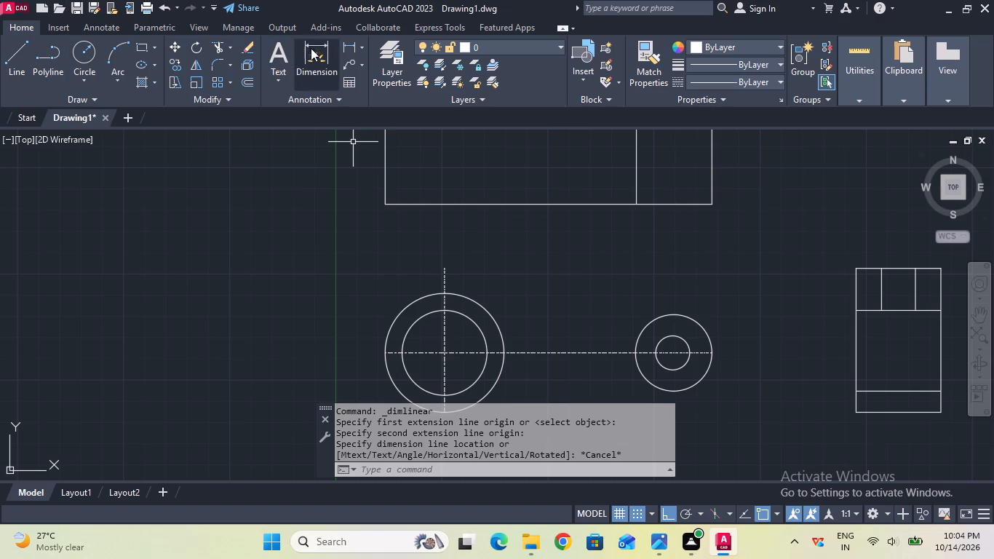
left_click(351, 46)
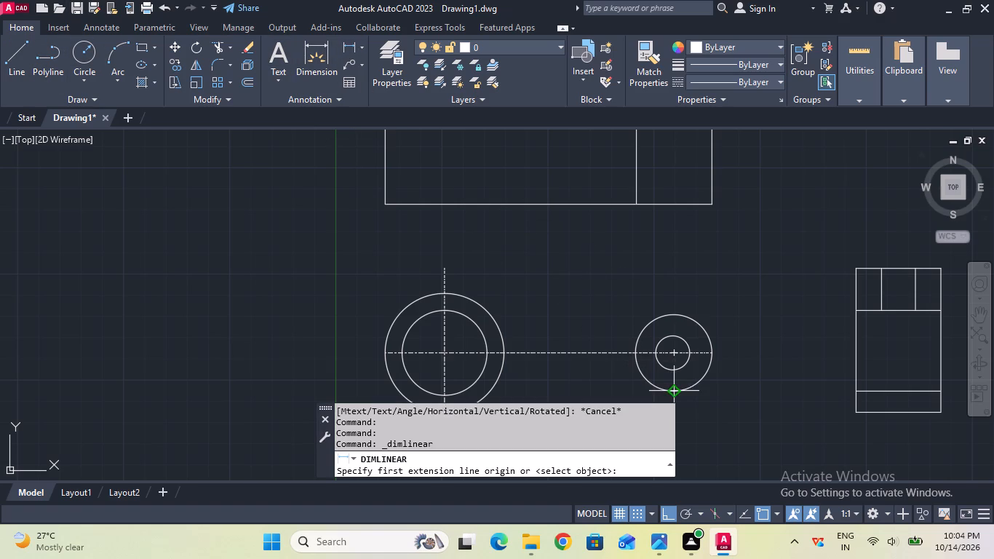
left_click(675, 389)
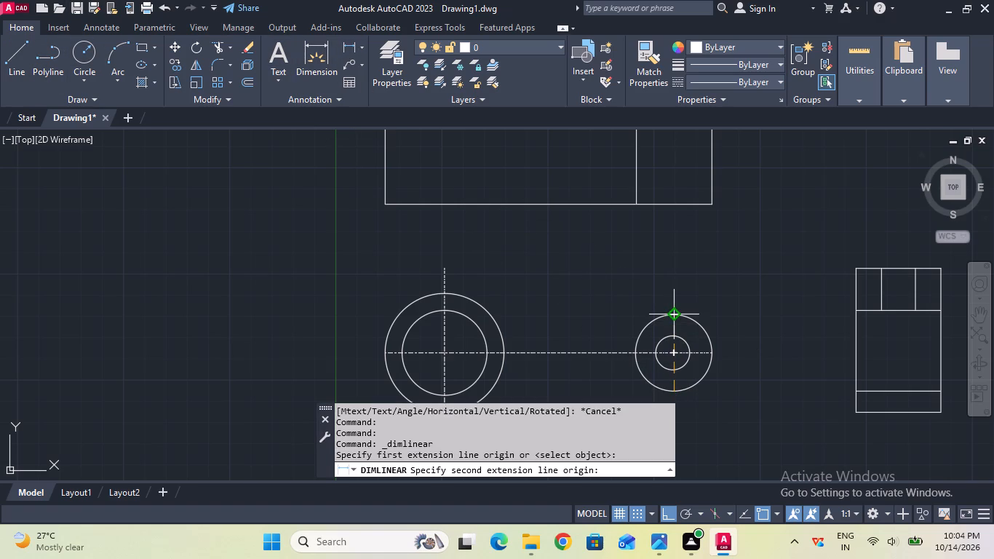
left_click(671, 317)
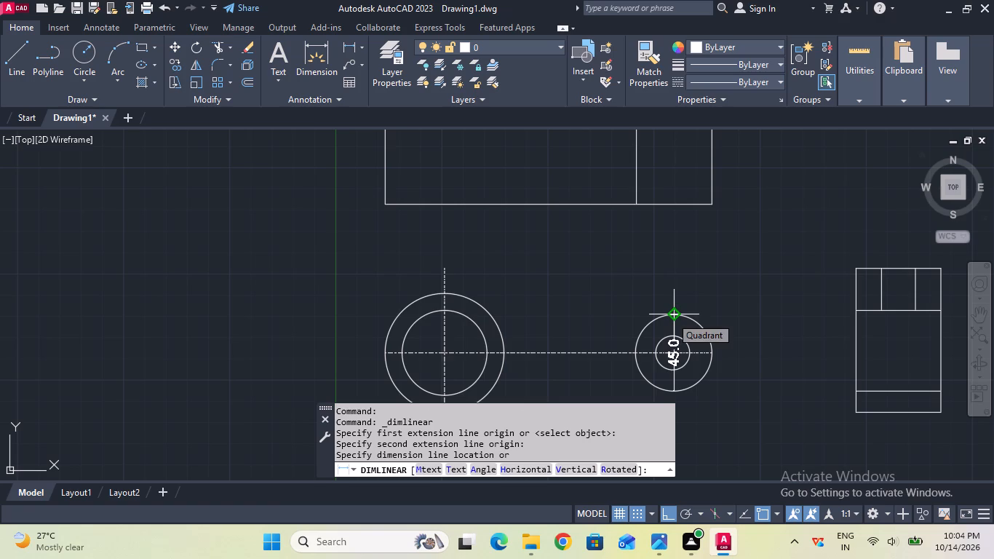
key("Escape")
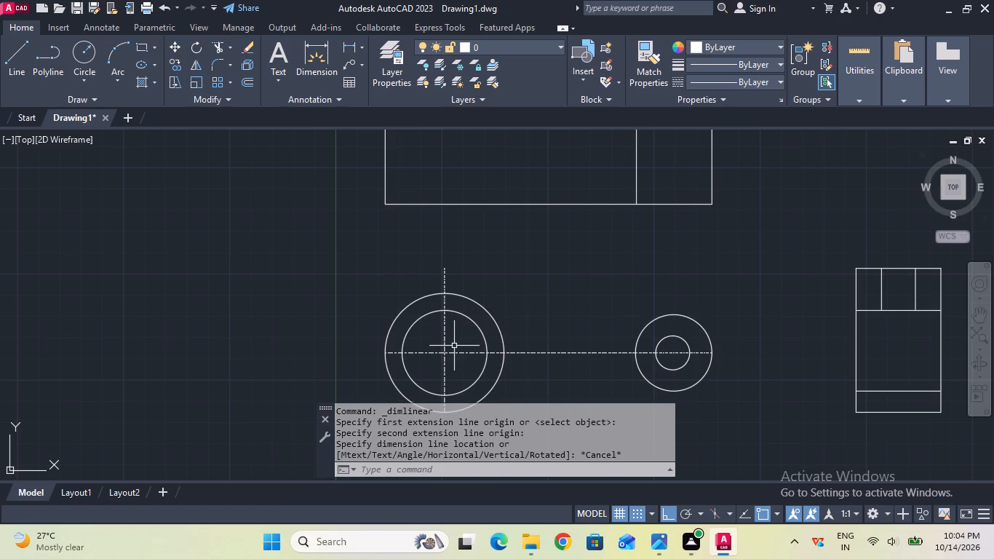
Measure the front view's large outer circle vertically from its bottom quadrant to its top.
middle_click_drag(453, 346, 438, 296)
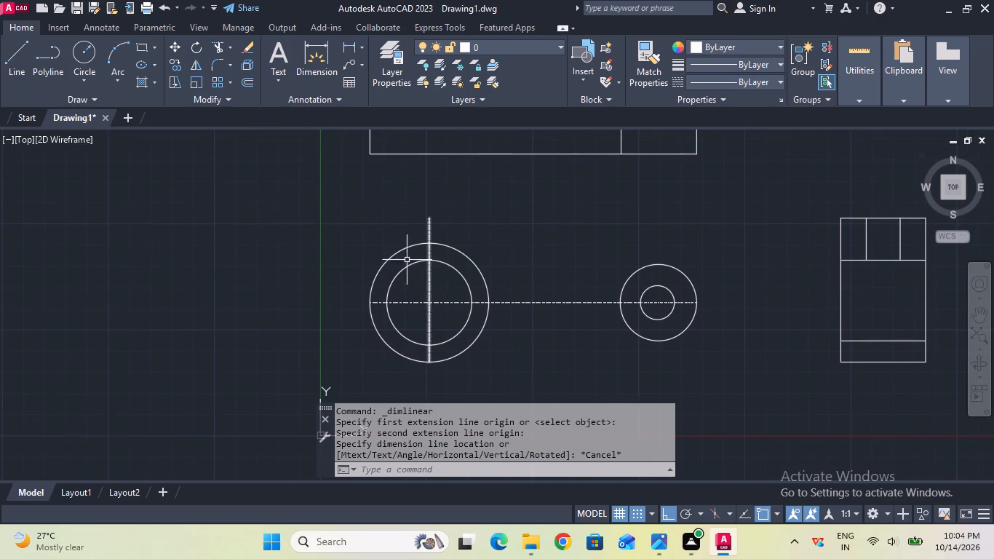
left_click(342, 39)
left_click(349, 48)
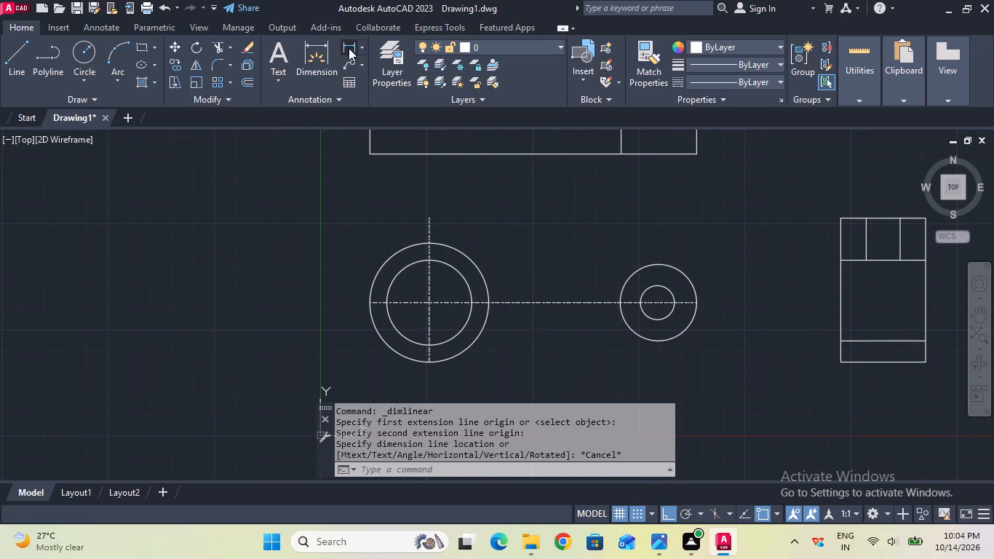
left_click(434, 362)
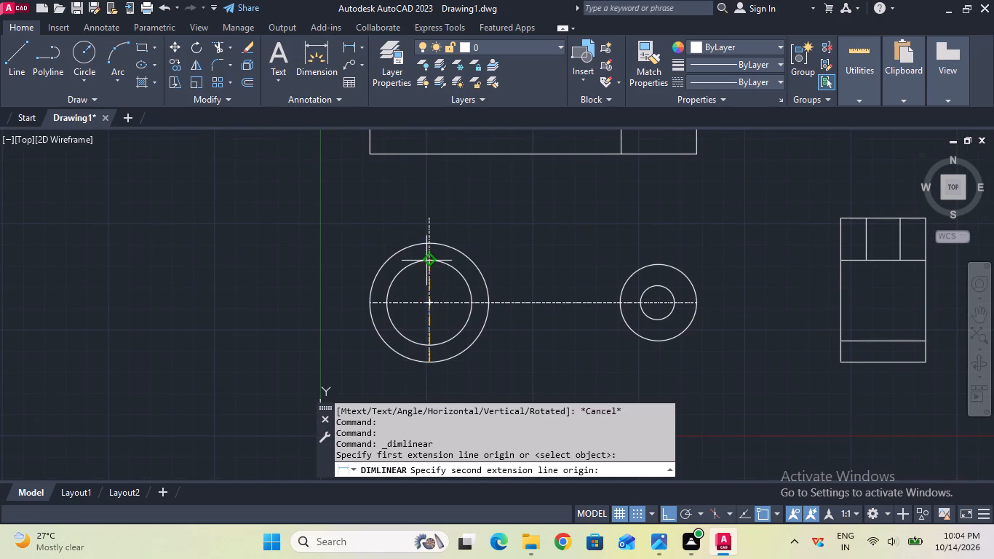
left_click(426, 241)
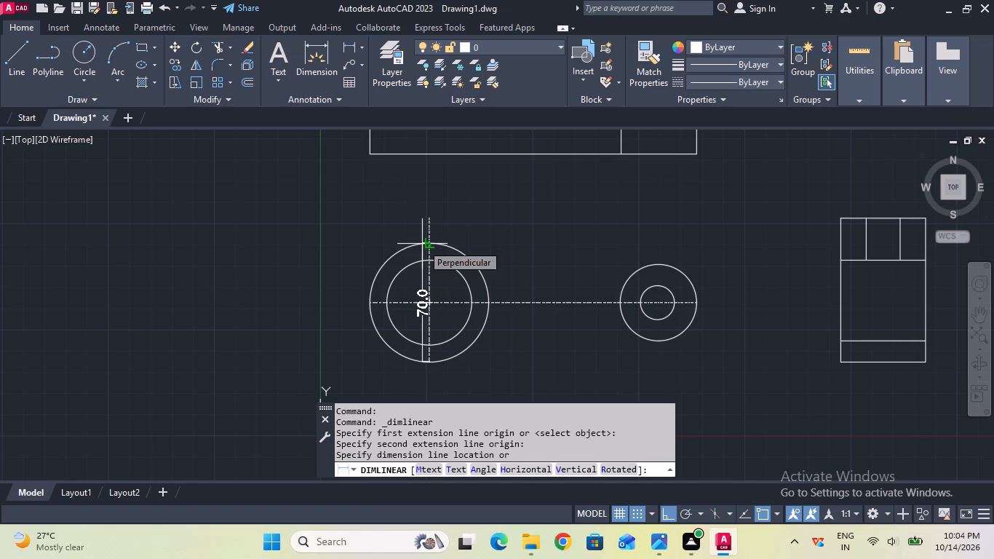
key("Escape")
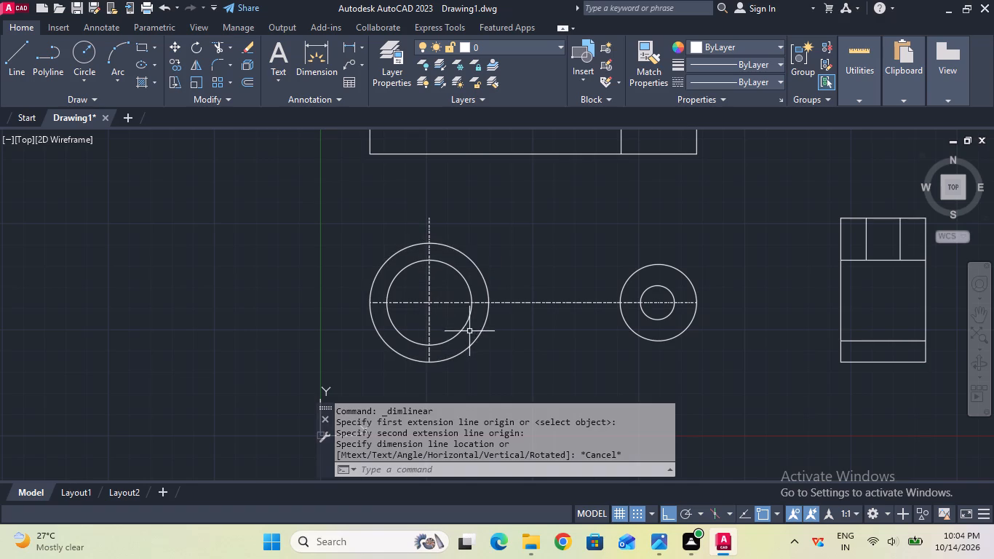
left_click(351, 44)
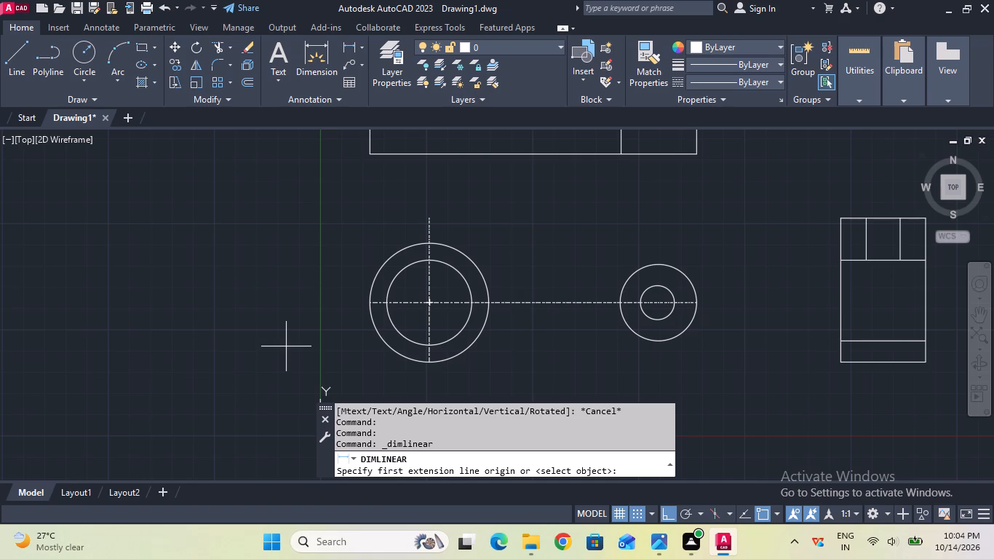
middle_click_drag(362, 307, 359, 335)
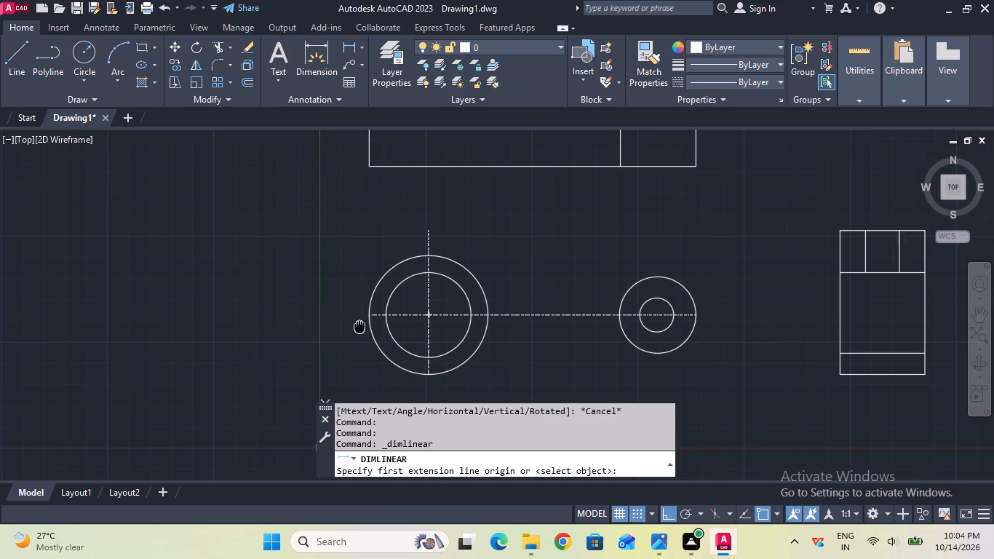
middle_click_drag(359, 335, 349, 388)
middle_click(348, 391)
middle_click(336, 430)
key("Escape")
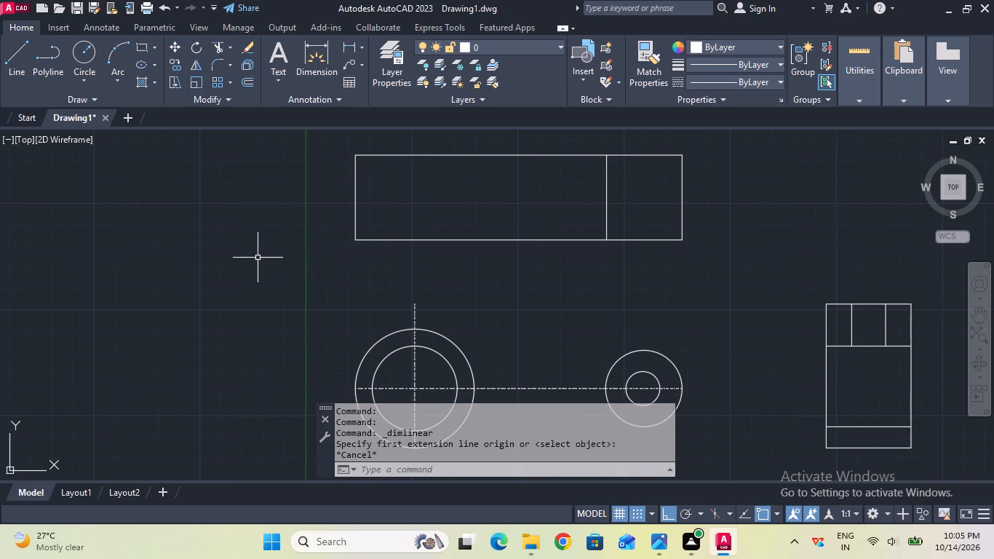
Offset the top view rectangle's left side 64.75 mm inward to add a second vertical line.
left_click(247, 76)
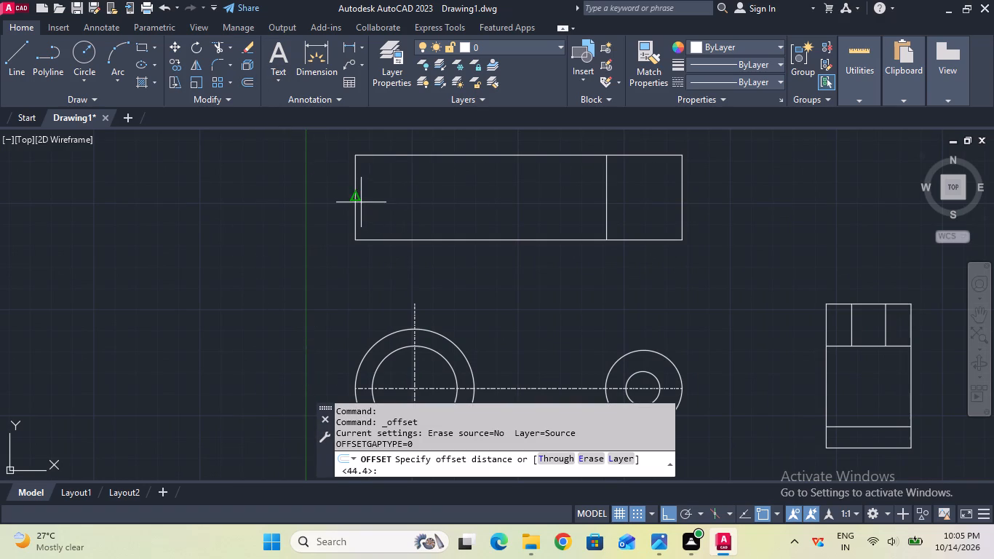
left_click(357, 198)
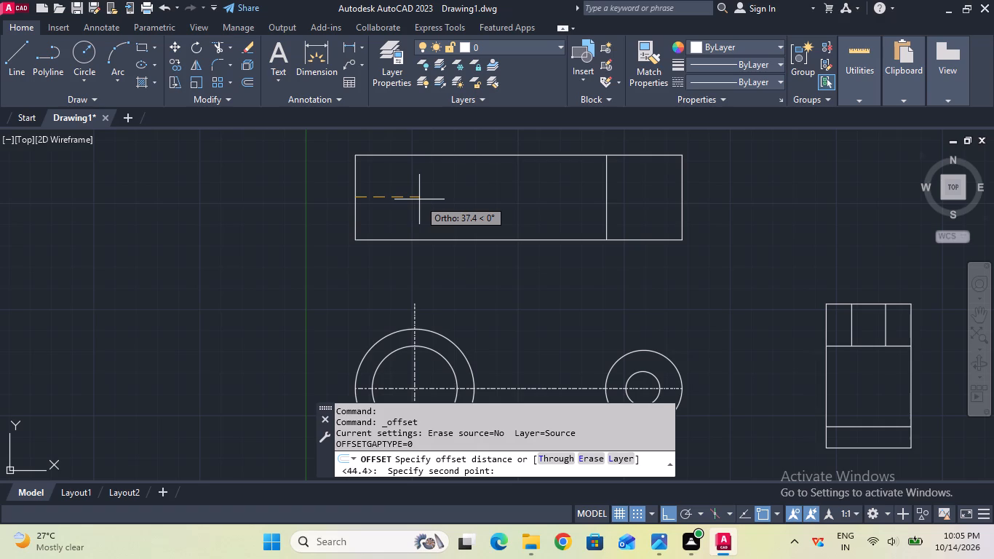
key("7")
key("BackSpace")
type("64.75")
key("Return")
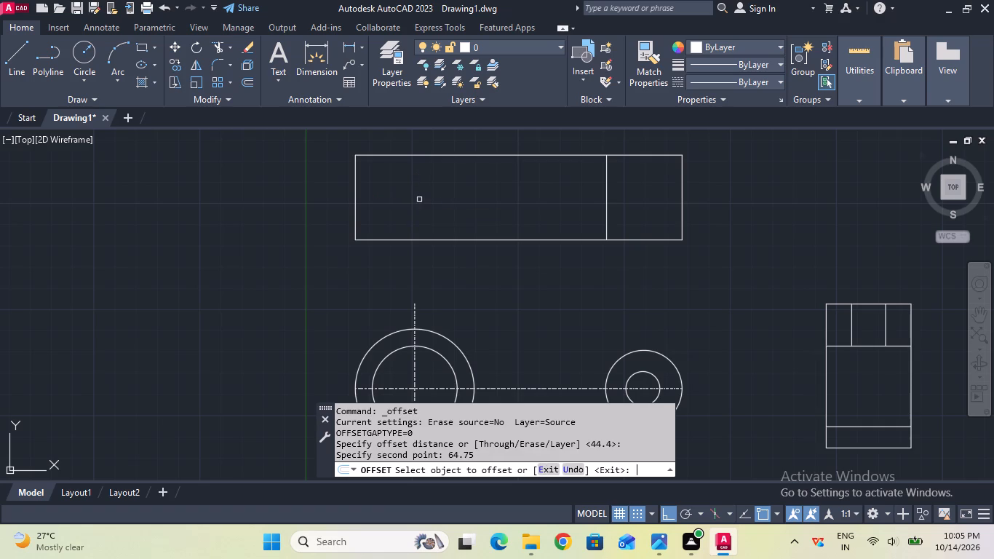
left_click(357, 198)
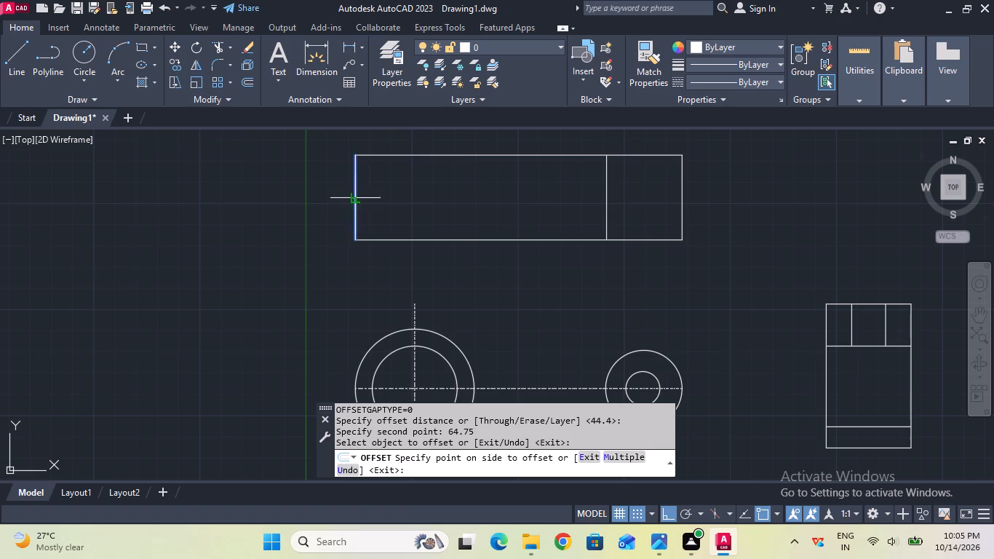
left_click(384, 198)
key("Escape")
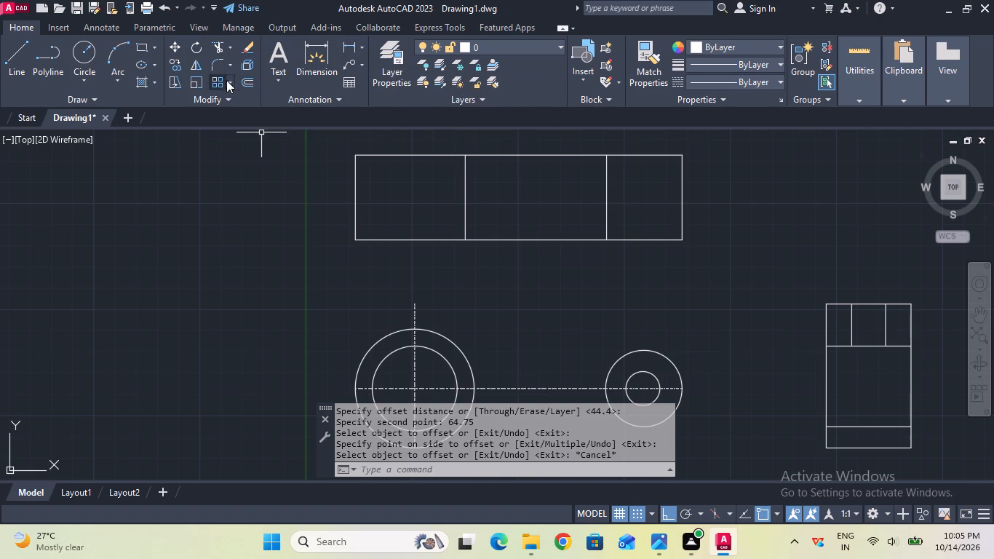
Offset the line 64.75 mm from the top view's left side by 10 mm back toward that side.
left_click(246, 83)
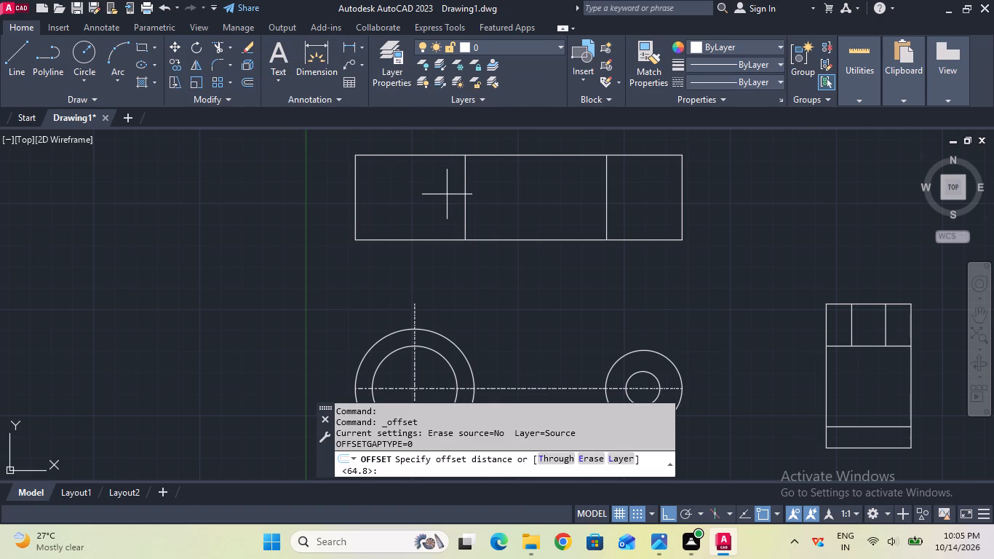
left_click(464, 196)
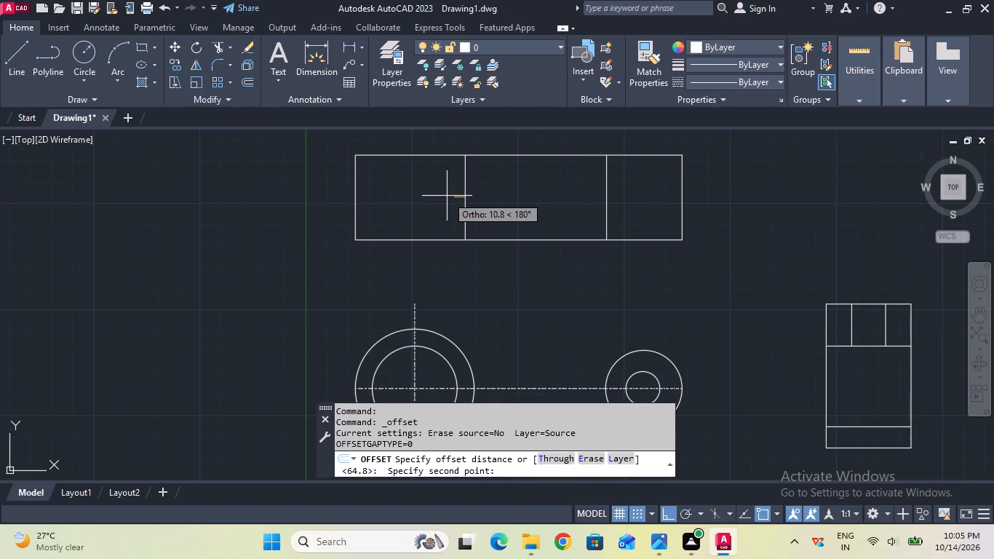
key("1")
key("0")
key("Return")
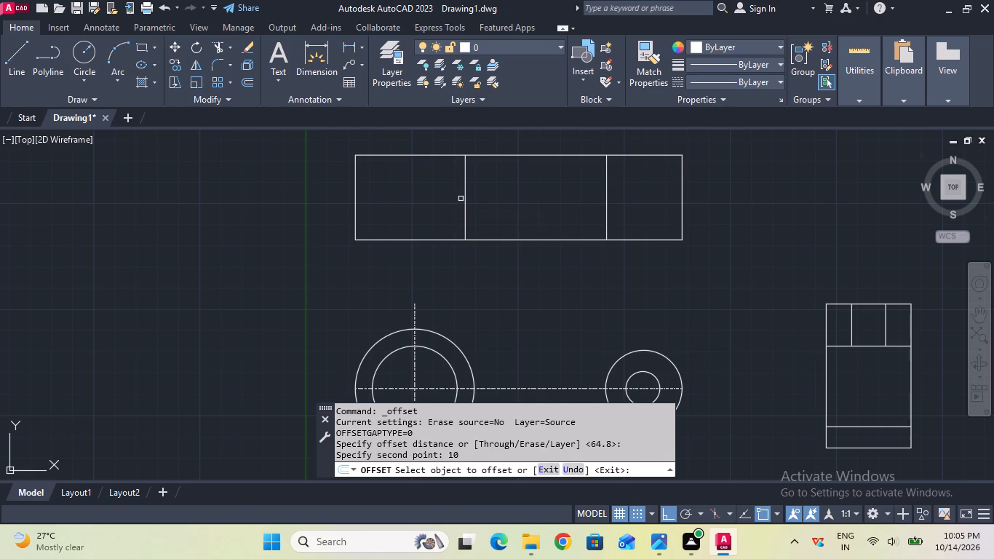
left_click(465, 199)
left_click(453, 199)
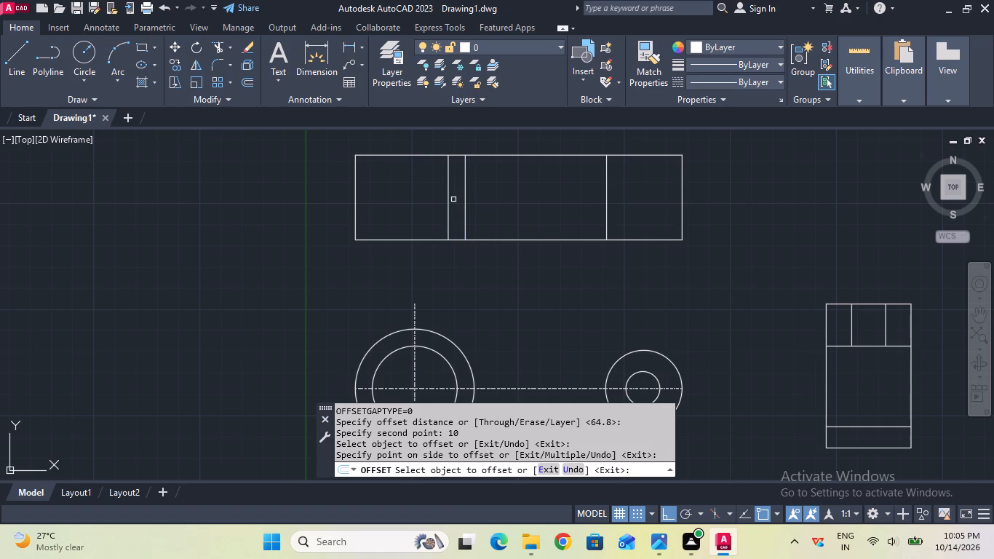
key("Escape")
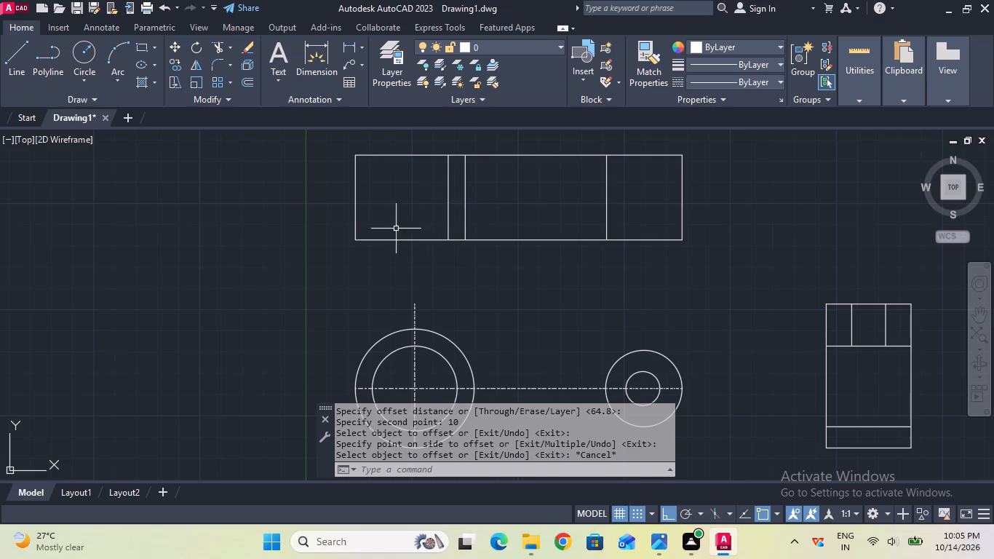
Extend the top view's two vertical lines spaced 10 mm apart down to the front view's large outer circle.
left_click(229, 54)
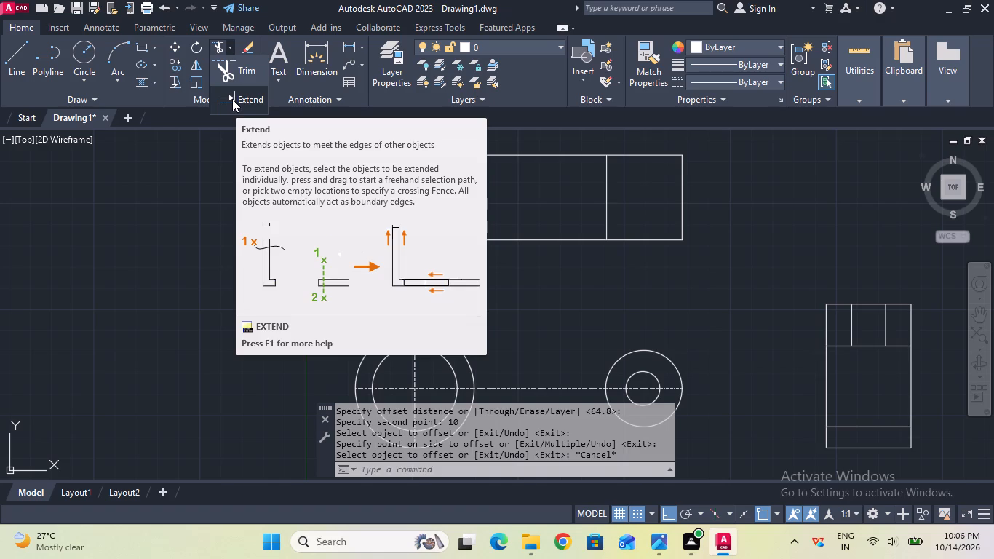
left_click(232, 99)
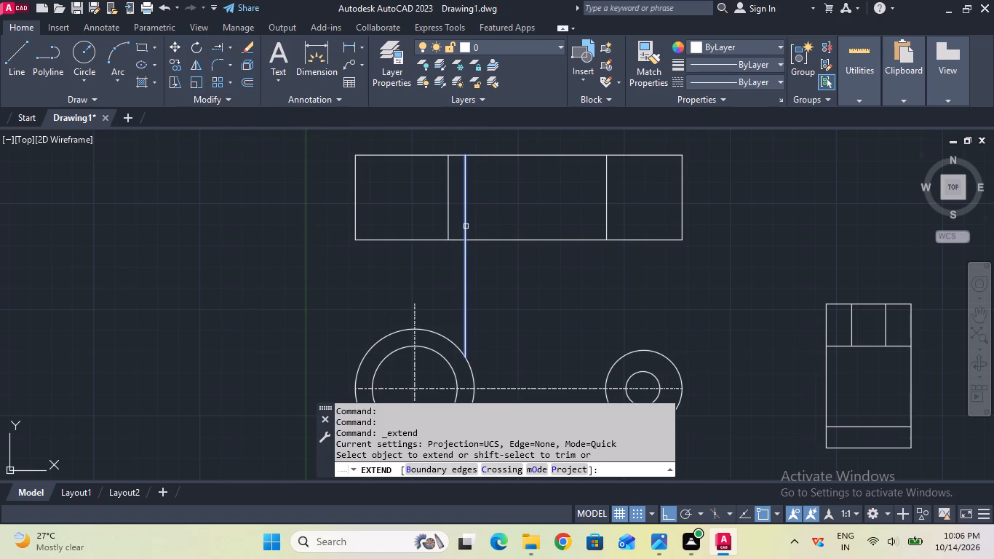
left_click(466, 226)
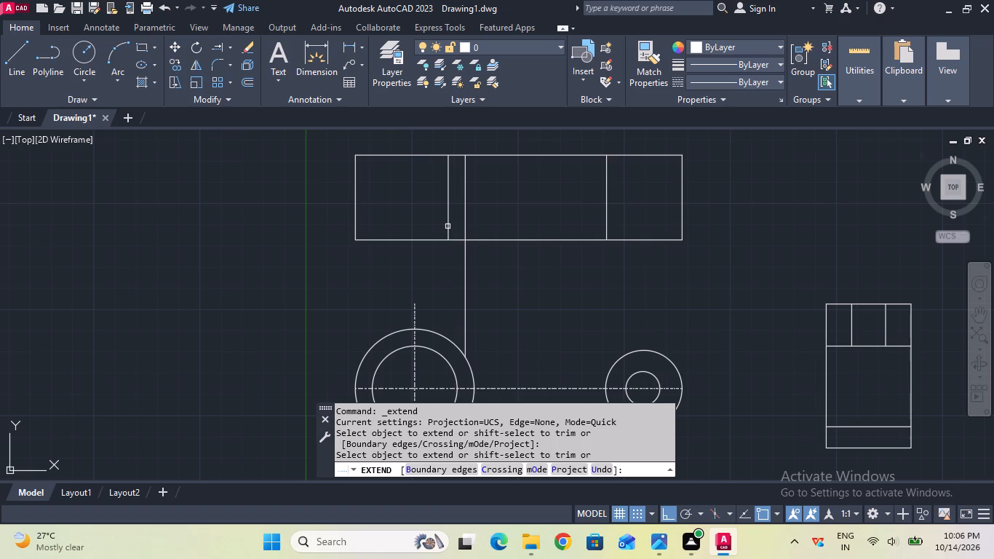
left_click(448, 226)
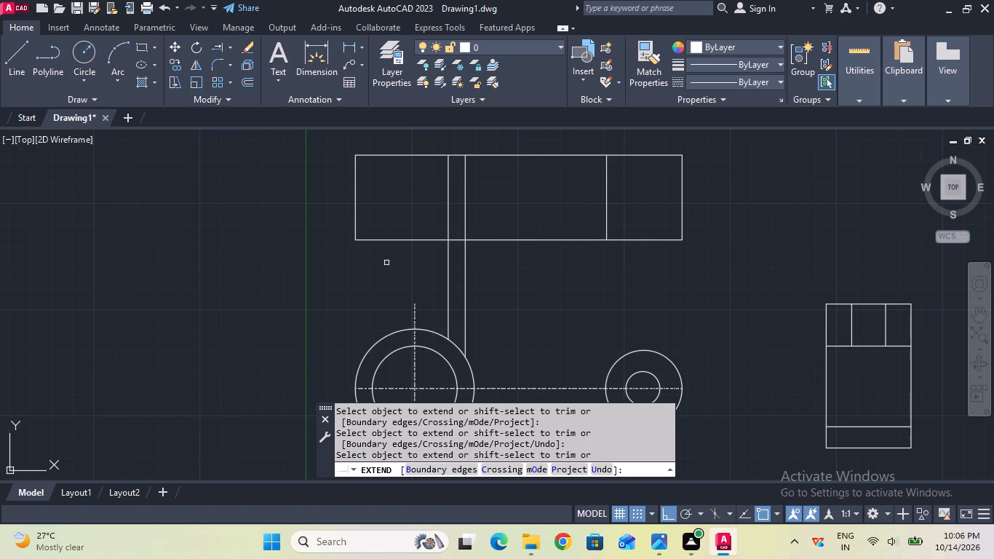
key("Escape")
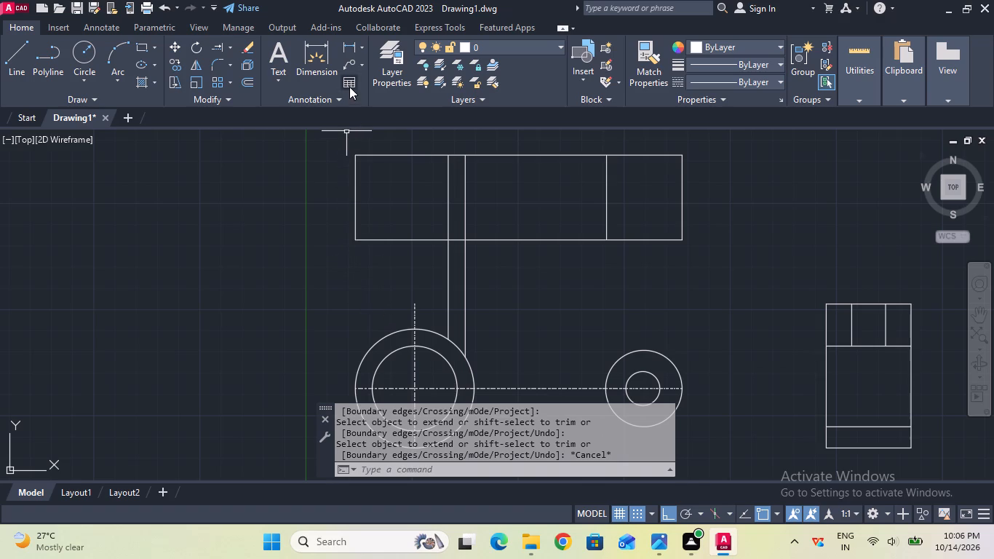
Measure the horizontal distance from the farther of the two extended lines to the top view's left side.
left_click(348, 46)
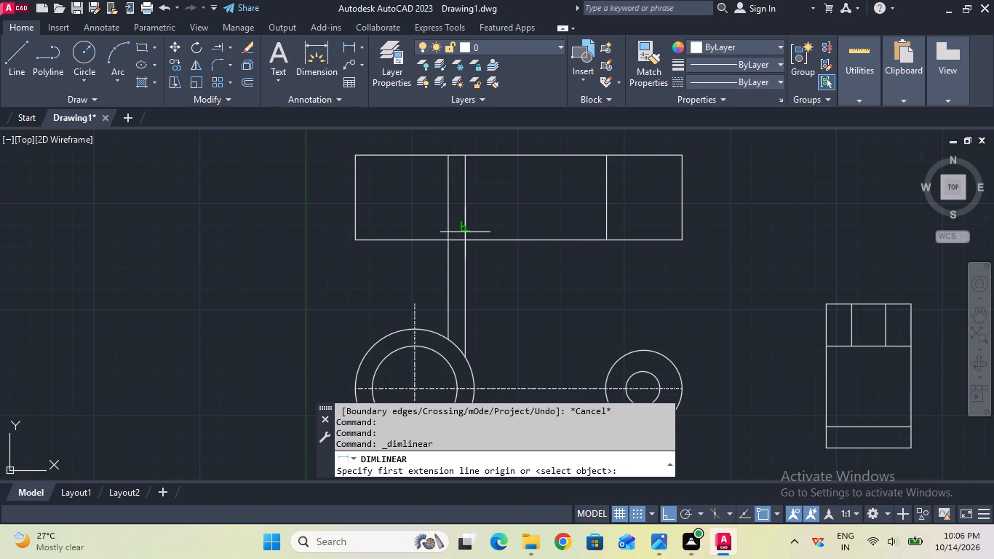
left_click(464, 237)
left_click(359, 242)
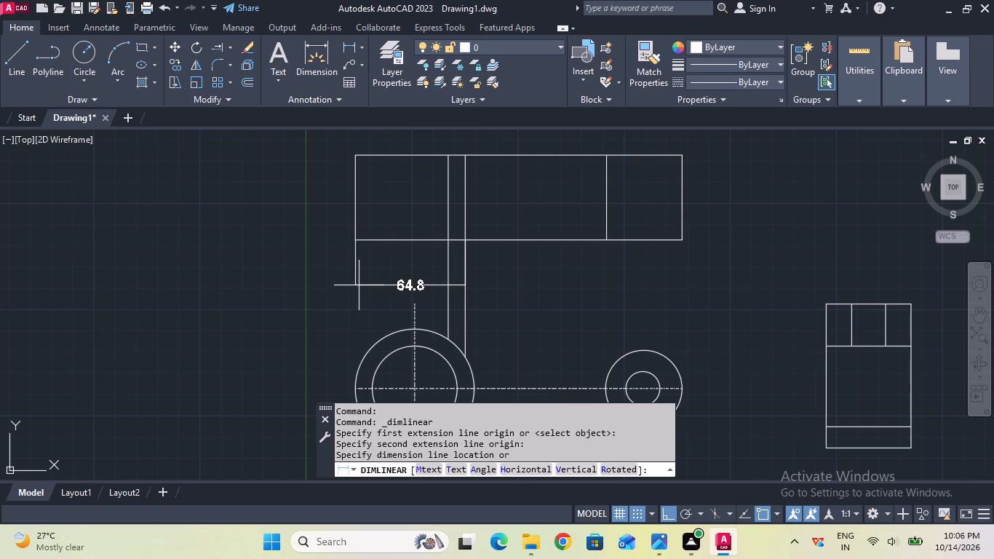
key("Escape")
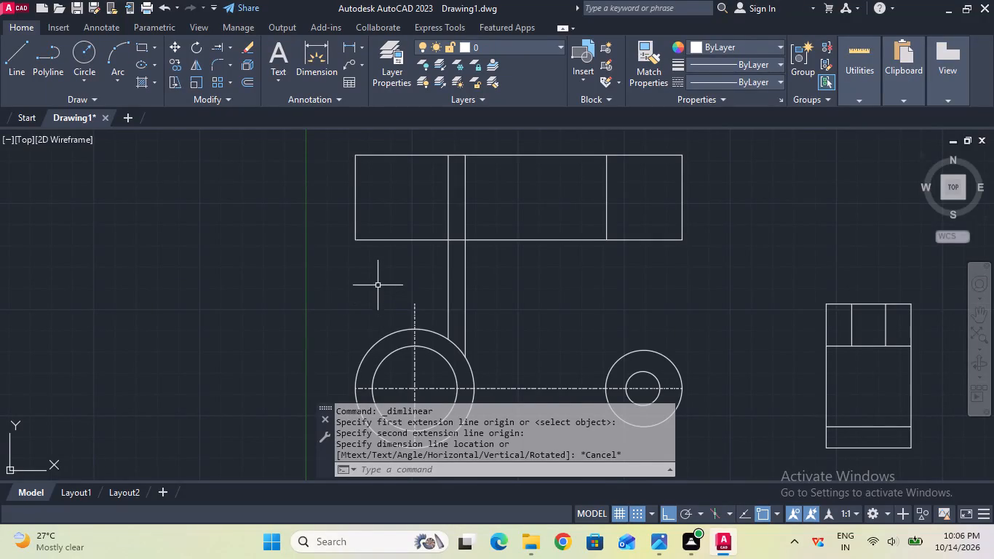
Trim away the large outer circle's arc between the two extended vertical lines.
left_click(230, 45)
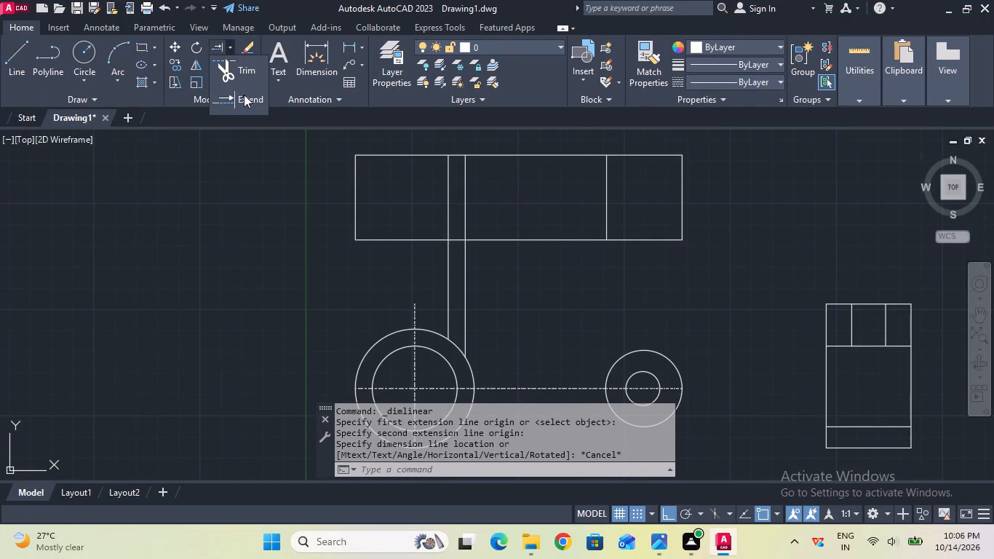
left_click(245, 79)
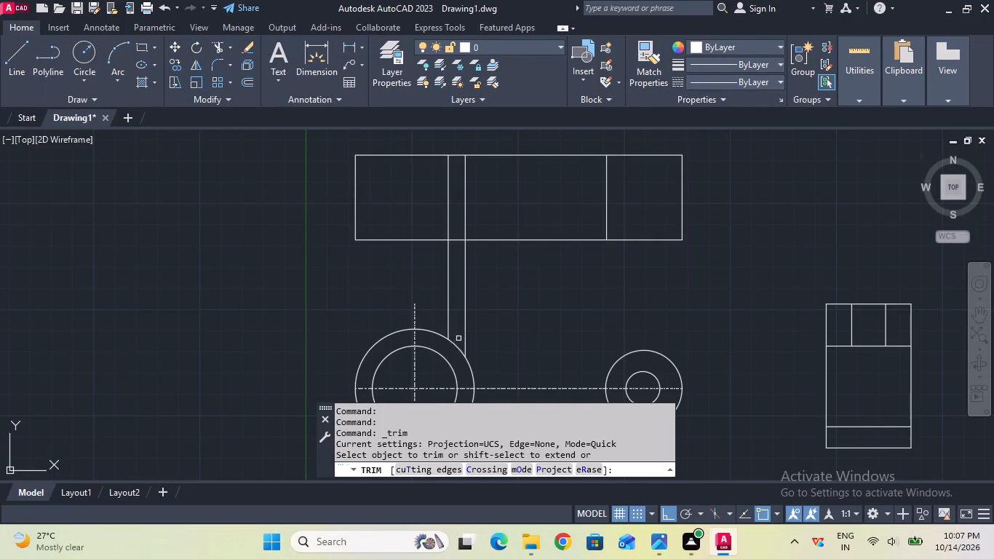
left_click(456, 348)
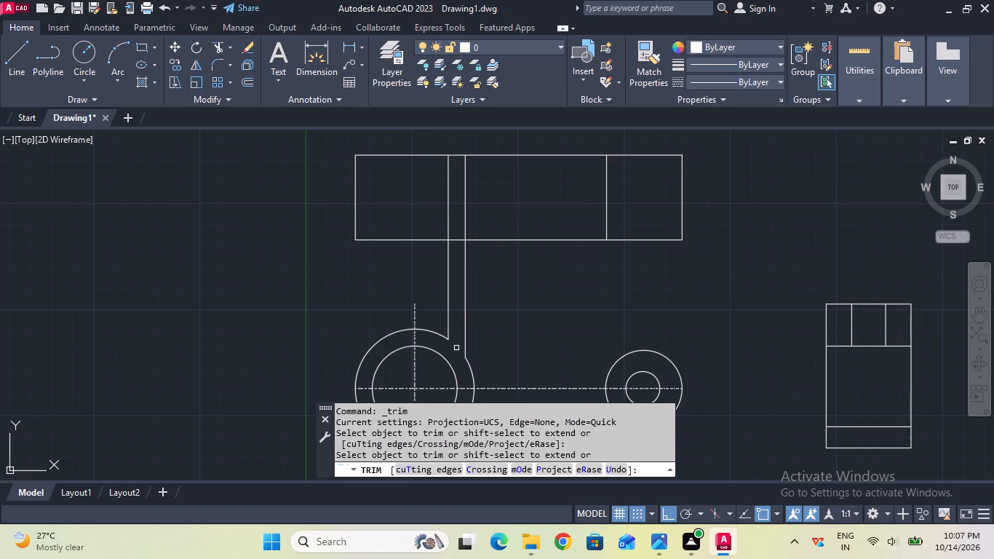
key("Escape")
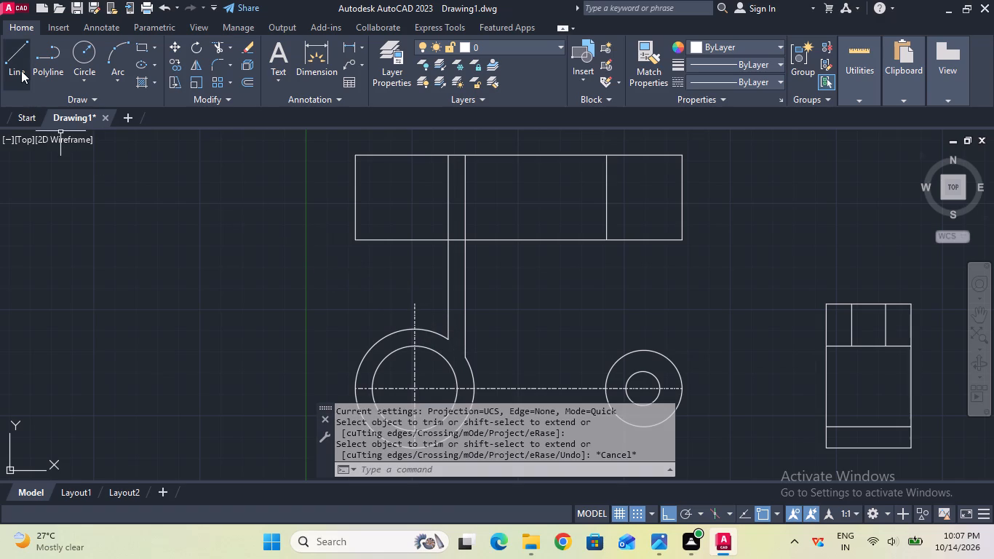
Draw a horizontal line from the upper end of the large circle's vertical centerline across to the farther extended line.
left_click(21, 71)
left_click(408, 301)
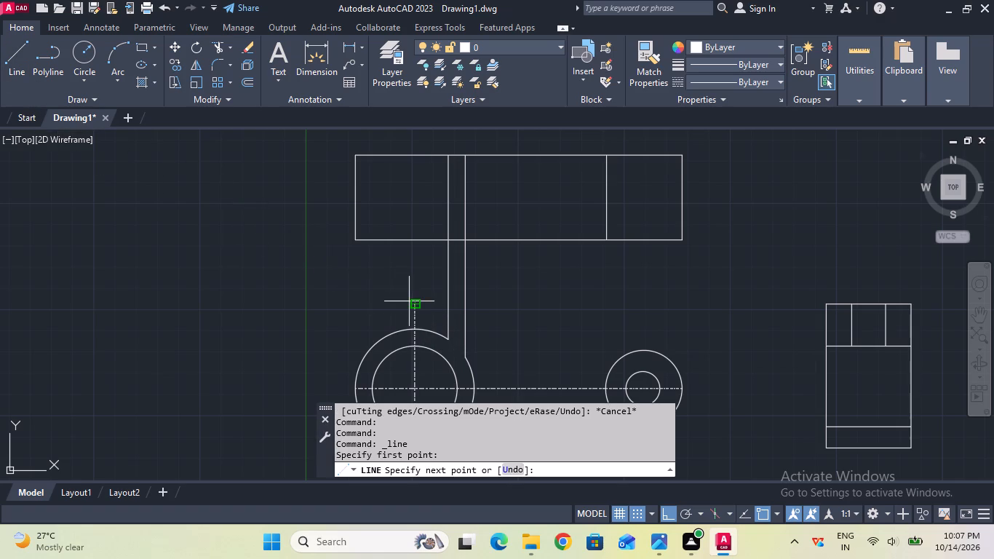
left_click(461, 301)
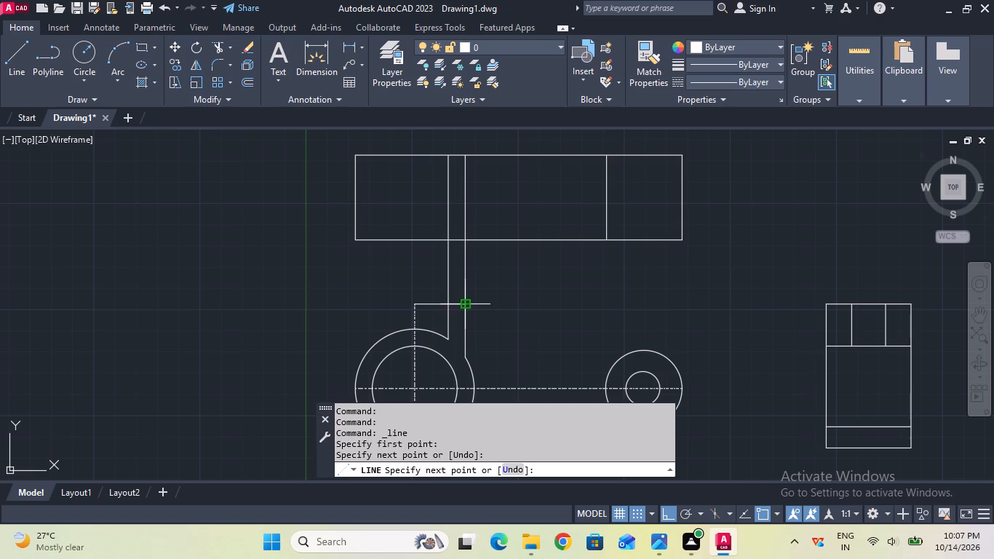
key("Escape")
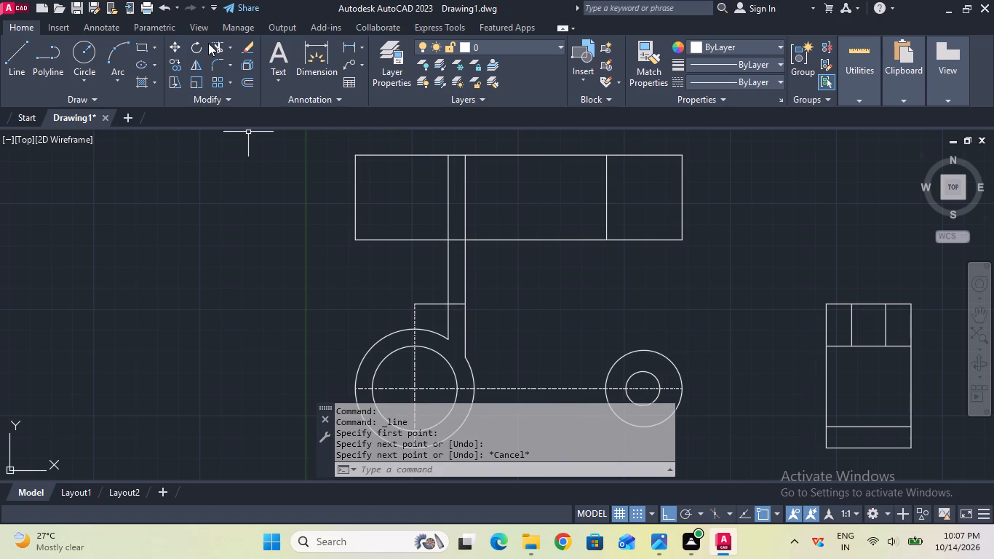
Trim the horizontal line's excess and the extended lines between the views, leaving a closed-top tab on the large circle.
left_click(220, 44)
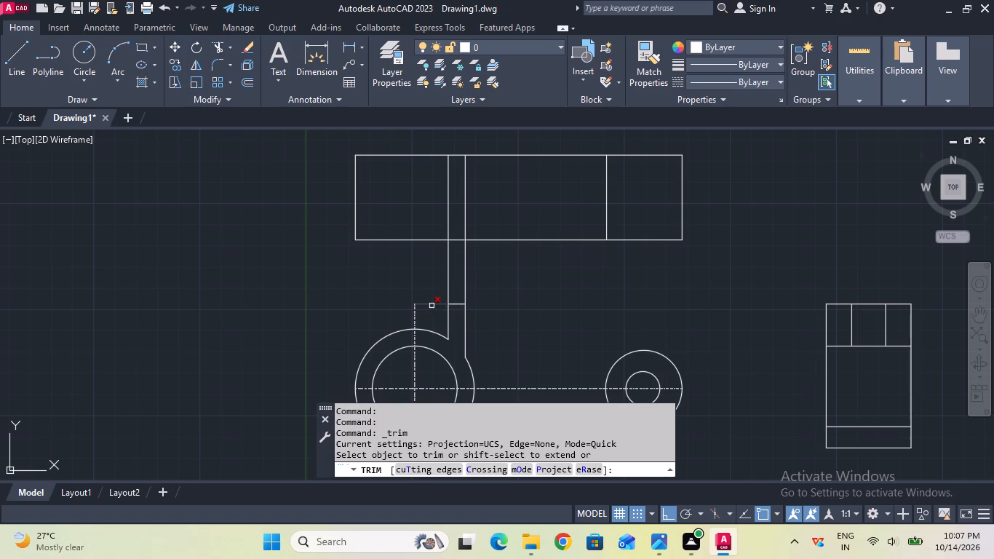
left_click(432, 306)
left_click_drag(438, 301, 468, 284)
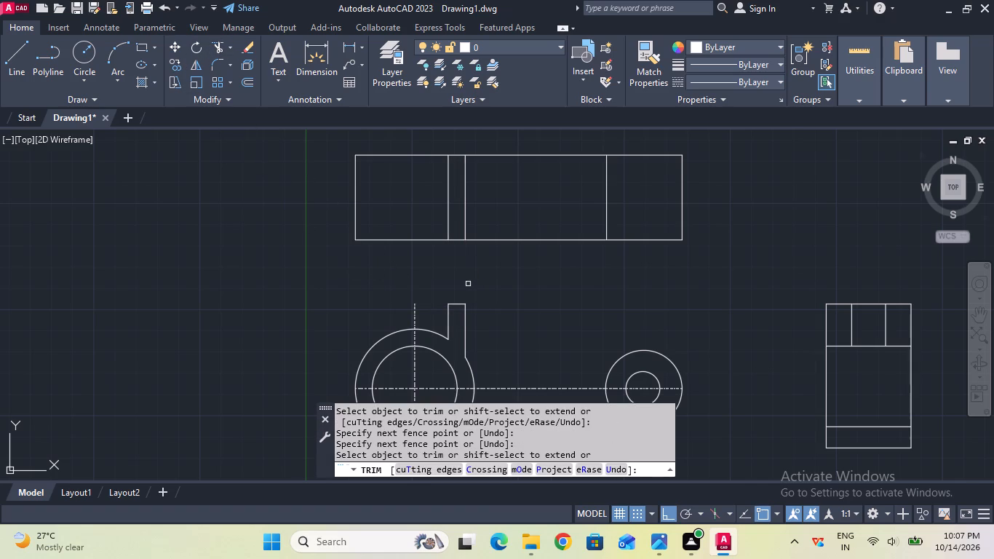
key("Escape")
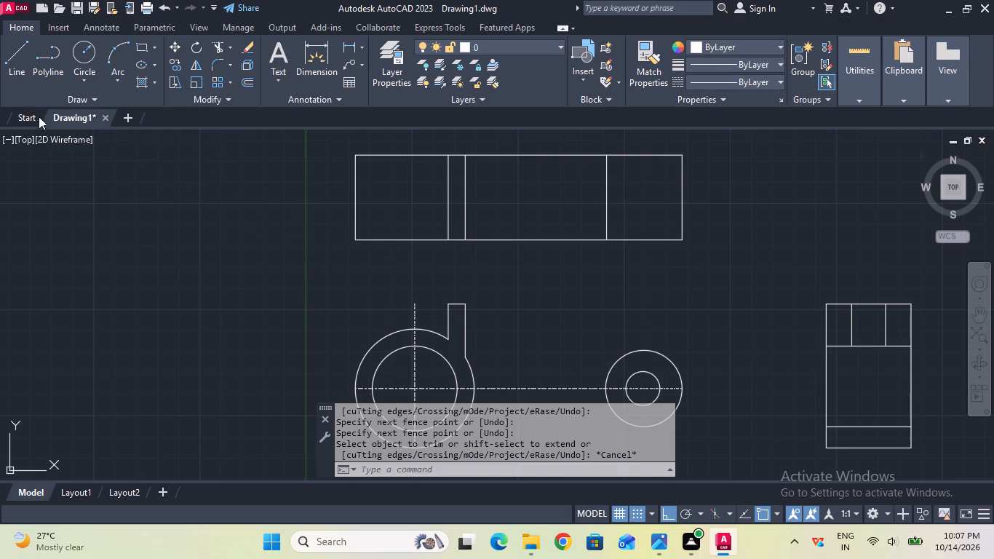
Draw a horizontal construction line from the tab's left corner on the large outer circle, leftward past the circle's opposite side.
left_click(15, 77)
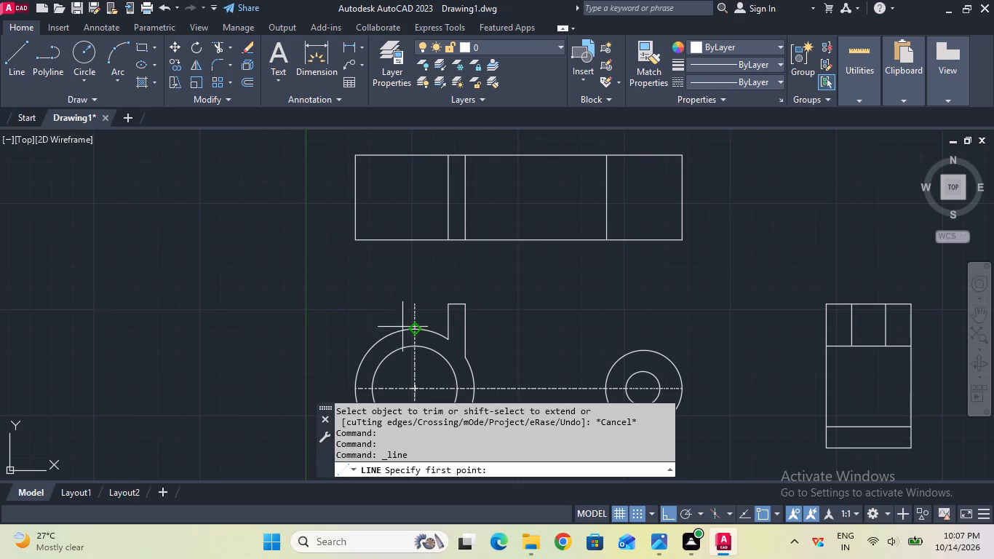
left_click(445, 344)
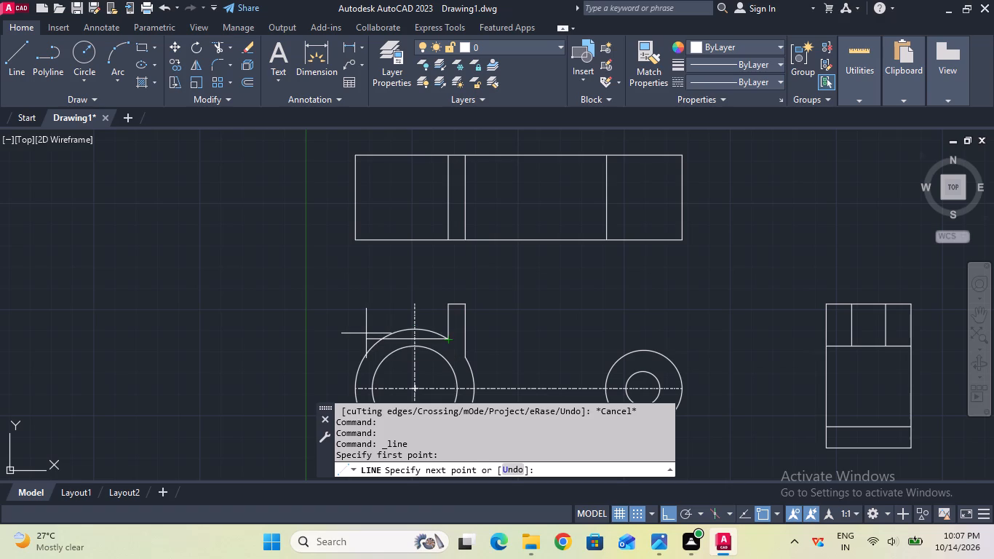
left_click(366, 333)
key("Escape")
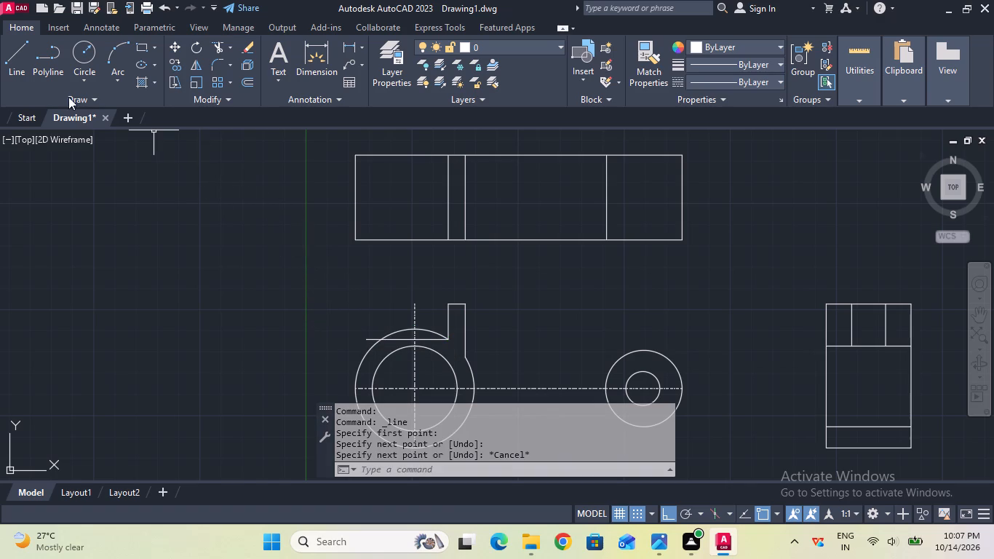
Draw vertical lines from the construction line's left intersection with the outer circle up to the top view's lower edge and on to its upper edge.
left_click(33, 70)
left_click(26, 73)
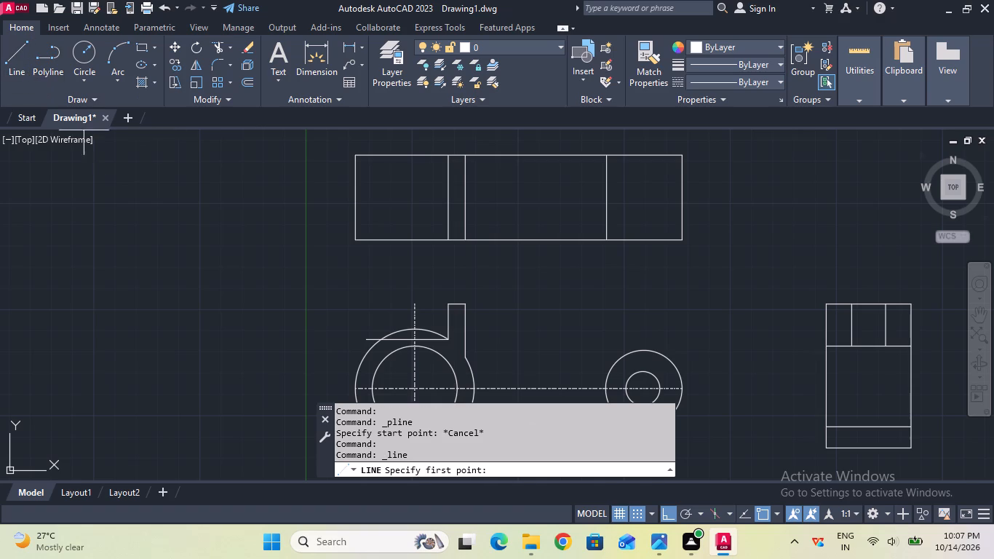
left_click(381, 336)
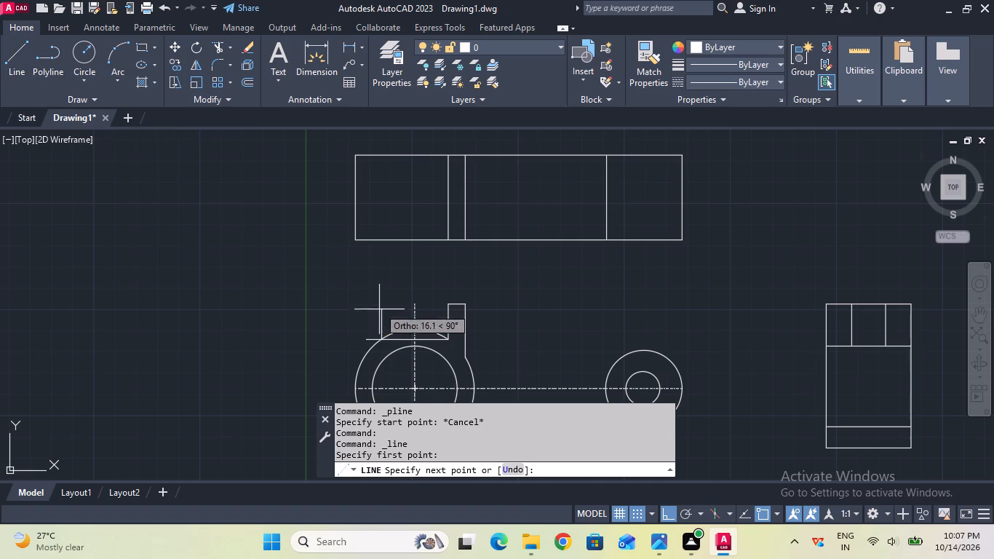
left_click(381, 239)
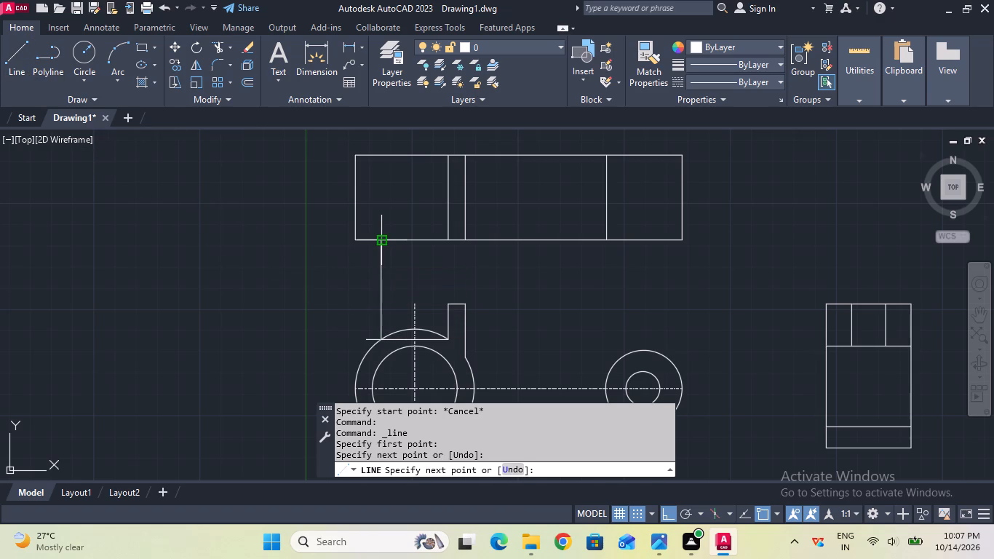
left_click(376, 156)
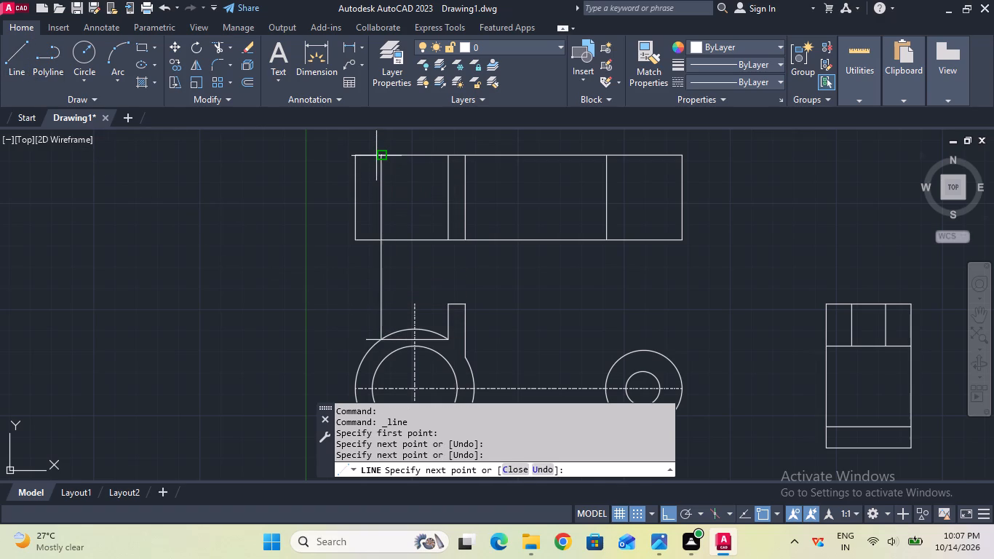
key("Escape")
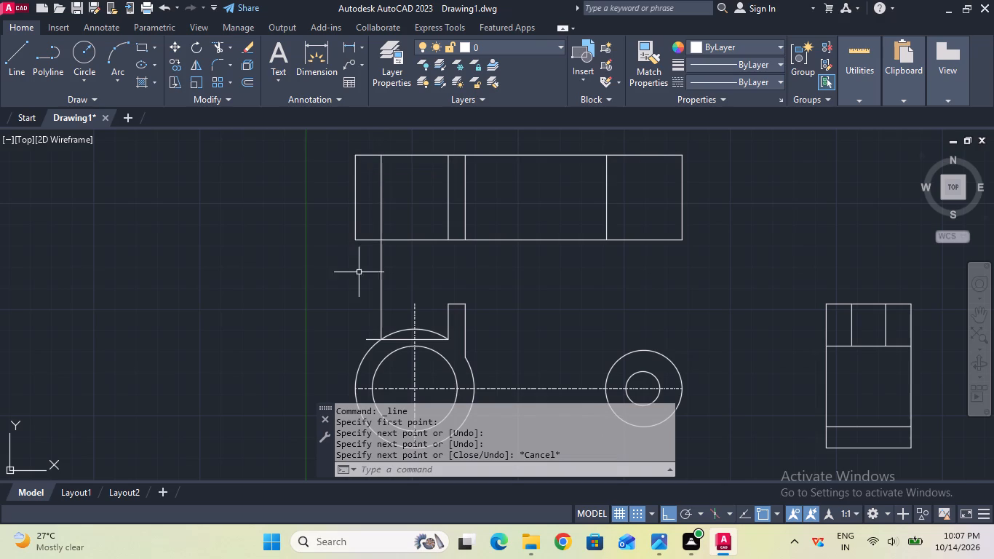
key("Escape")
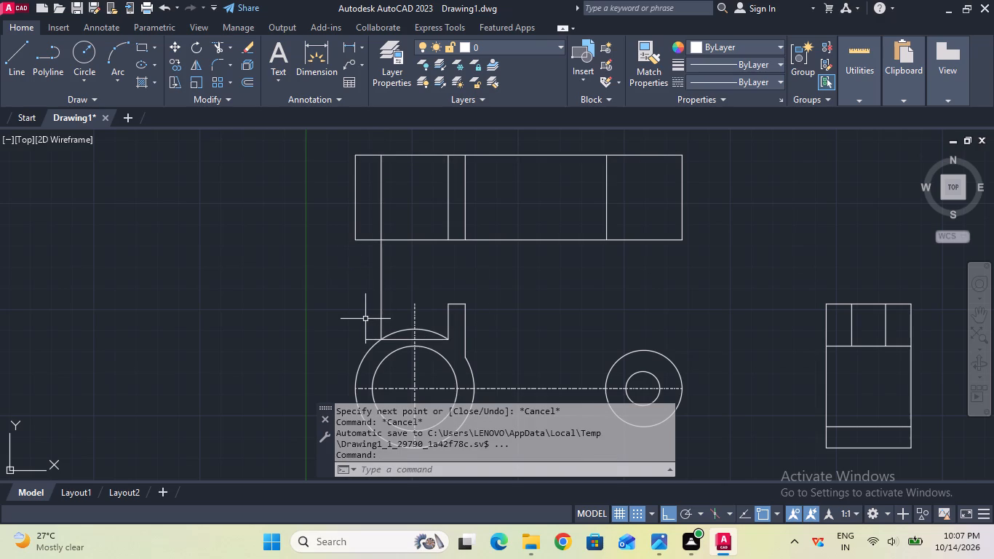
key("Escape")
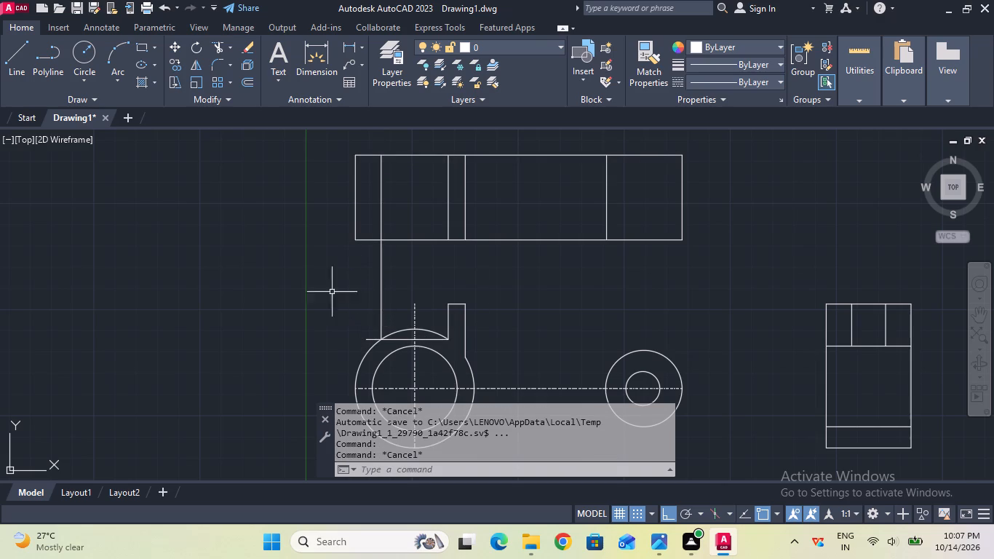
Erase the horizontal construction line across the large outer circle.
left_click(251, 42)
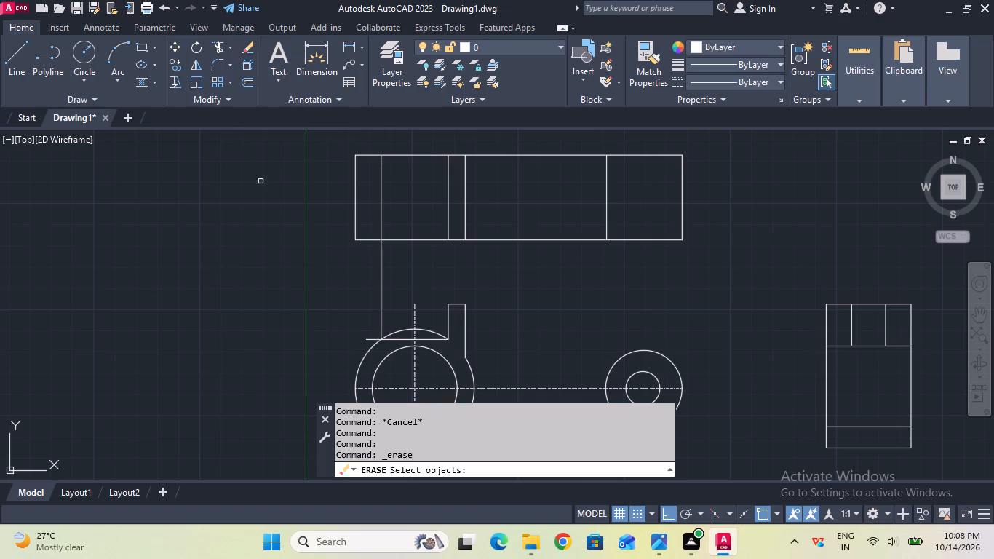
left_click(367, 338)
key("Return")
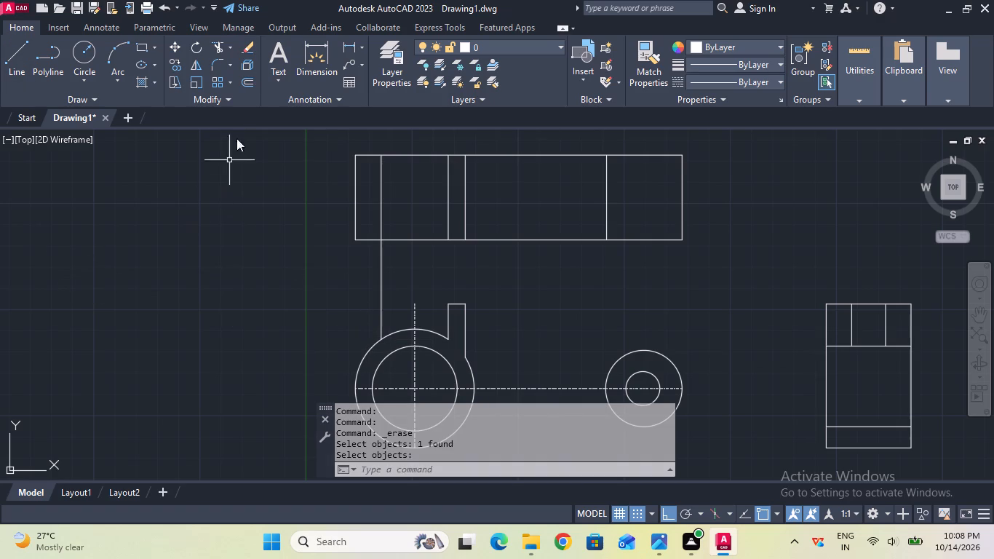
Offset the new vertical line inside the top view by 10 mm toward the view's left side.
left_click(248, 86)
left_click(381, 191)
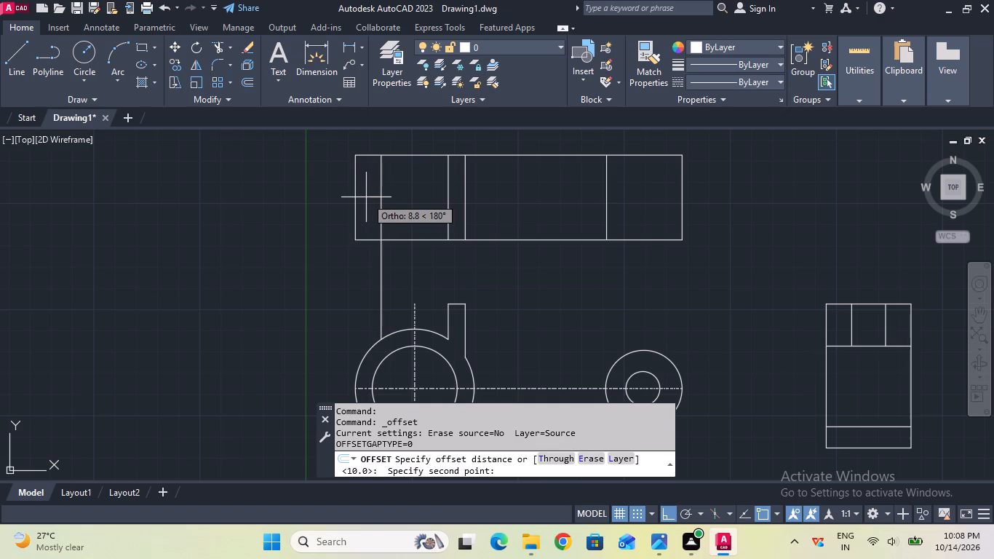
type("10")
key("Return")
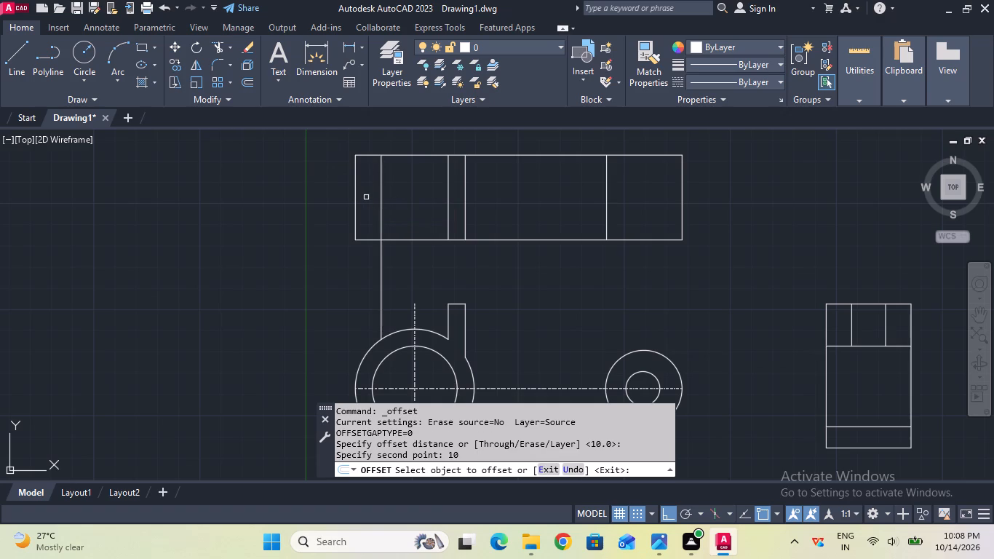
left_click(382, 197)
left_click(370, 198)
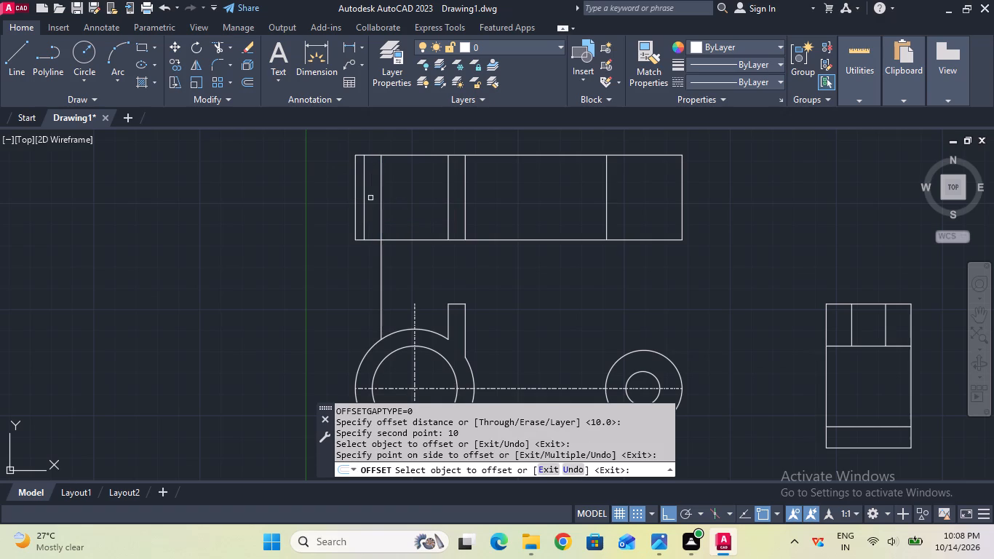
key("Escape")
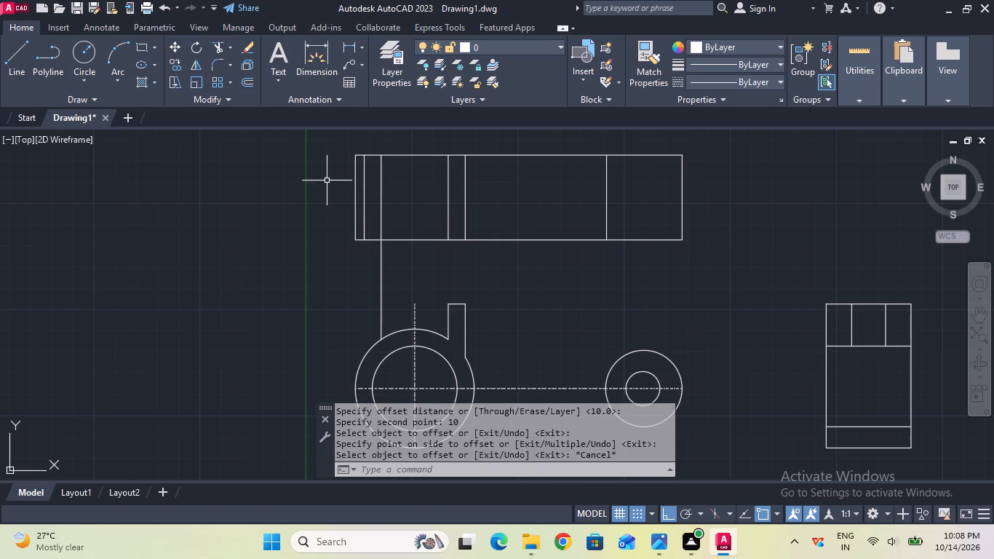
Extend the 10 mm offset line at the top view's left side down to the large outer circle.
left_click(233, 42)
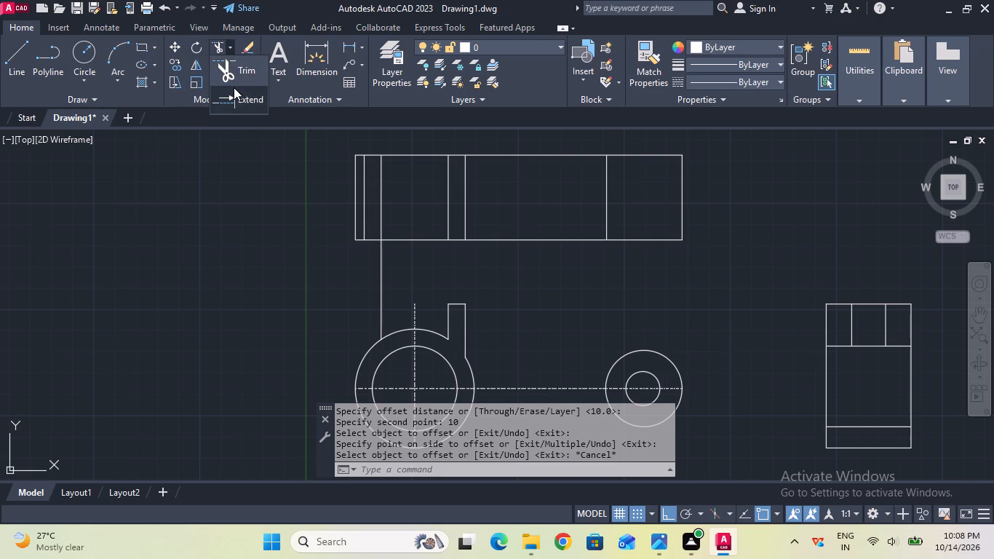
left_click(234, 87)
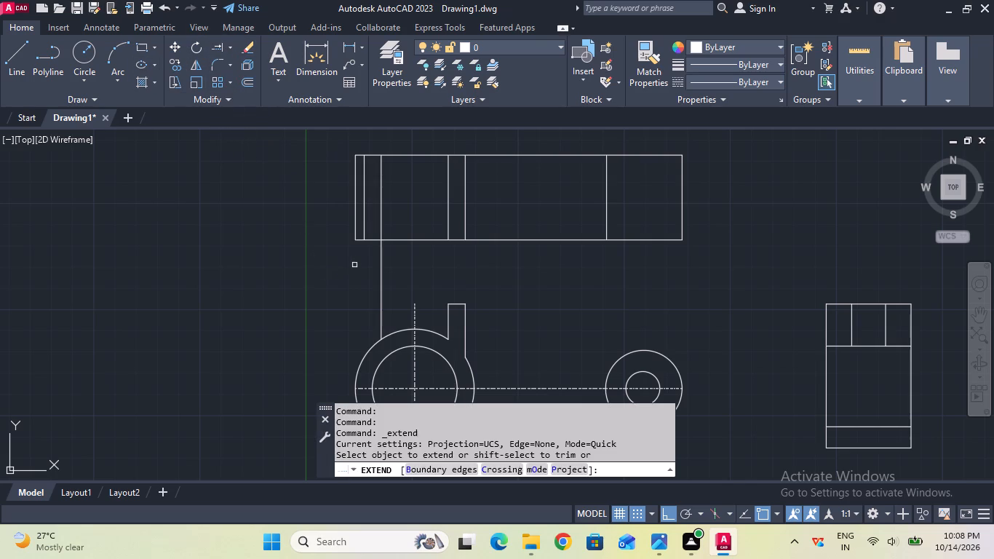
left_click(365, 221)
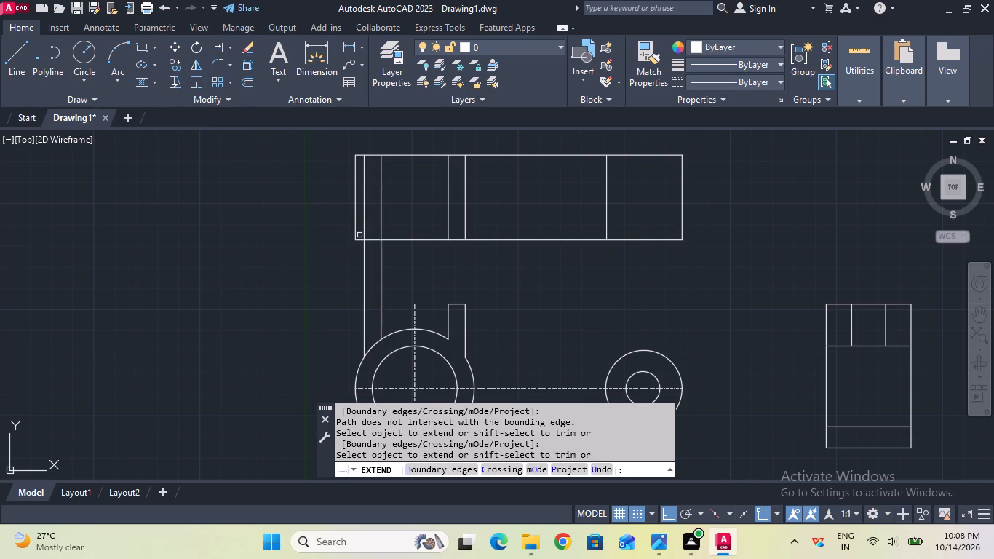
key("Escape")
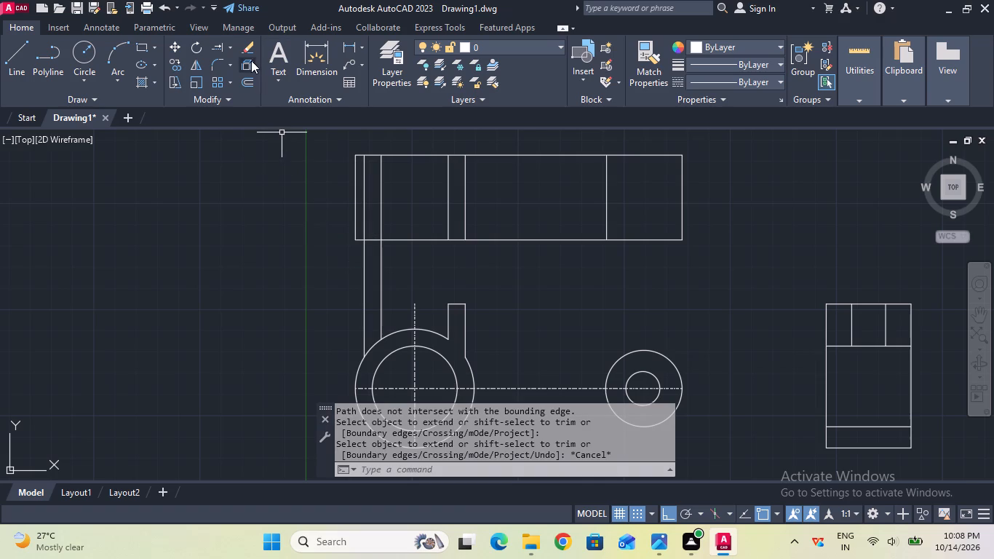
Trim the large outer circle's arc between the two vertical lines descending from the top view.
left_click(231, 49)
left_click(227, 70)
left_click(372, 345)
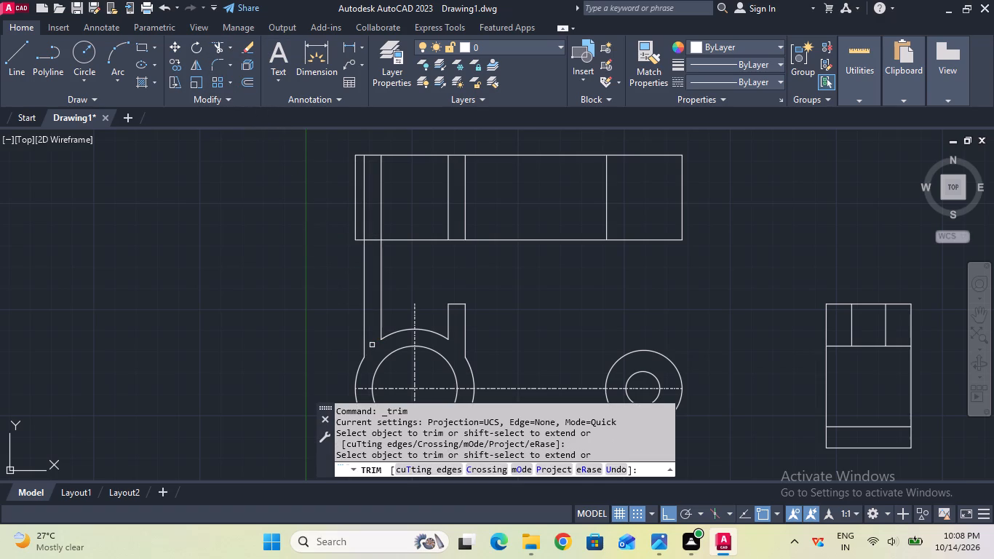
key("Escape")
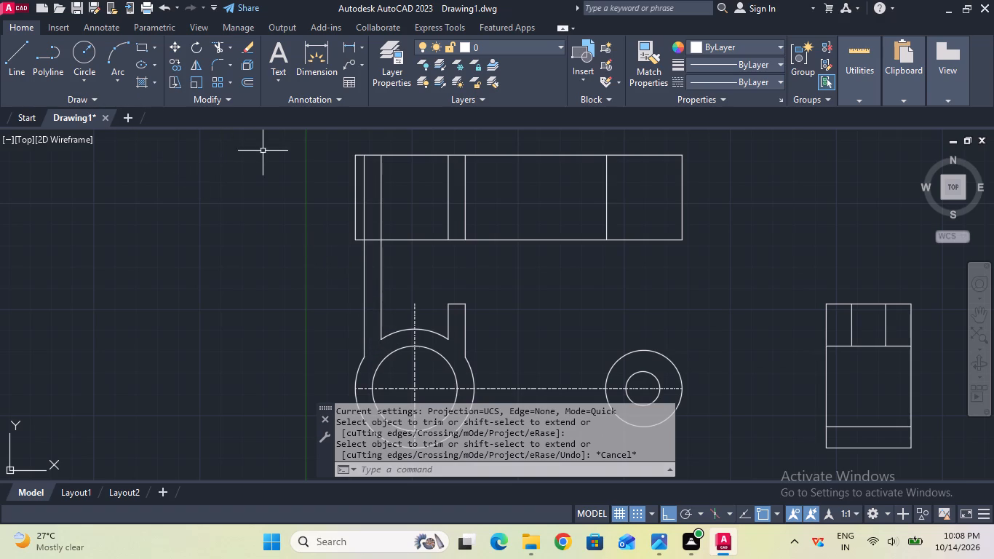
Close the left tab's top with a horizontal line level with the vertical centerline's upper end, trimmed between the tab's two sides.
left_click(21, 56)
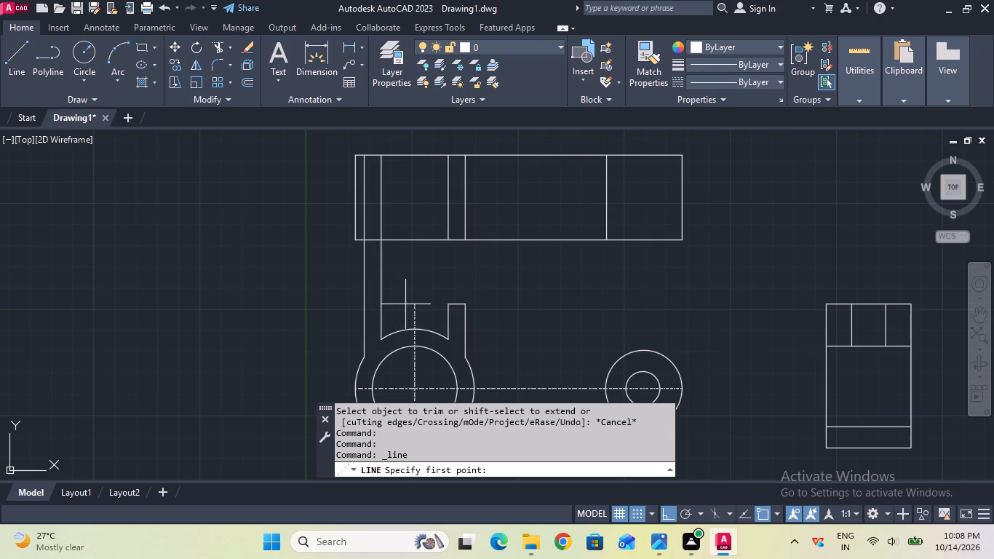
left_click(417, 304)
left_click(364, 299)
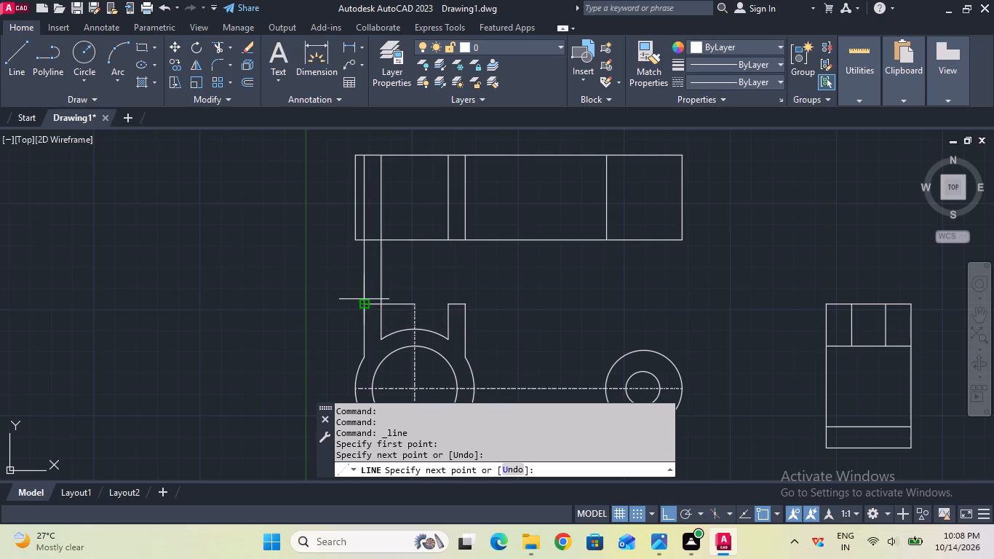
key("Escape")
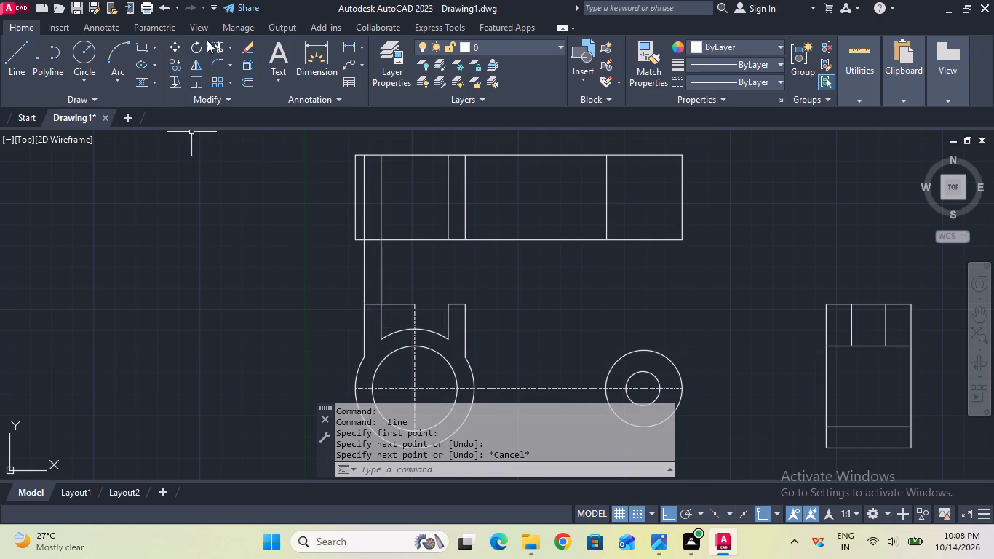
left_click(215, 46)
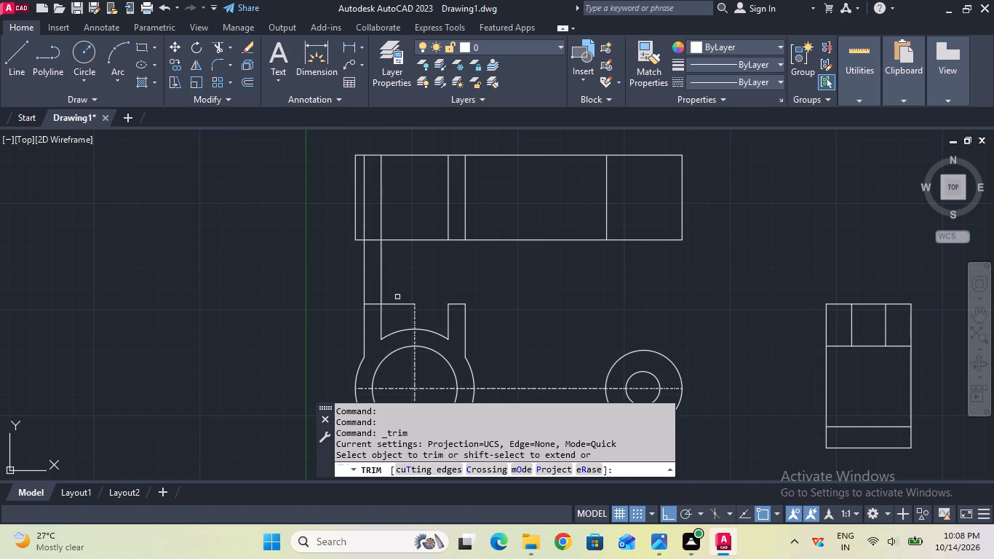
left_click(398, 305)
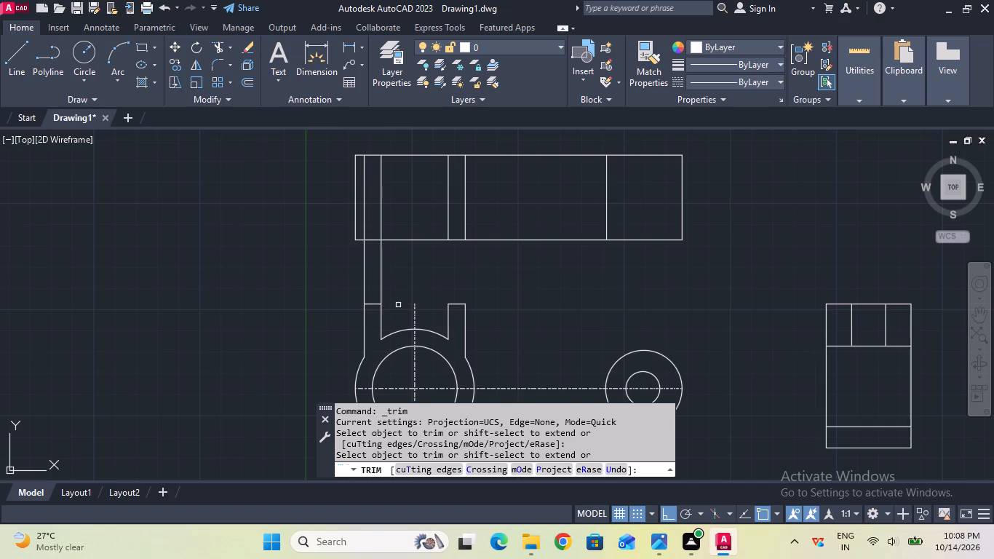
key("Escape")
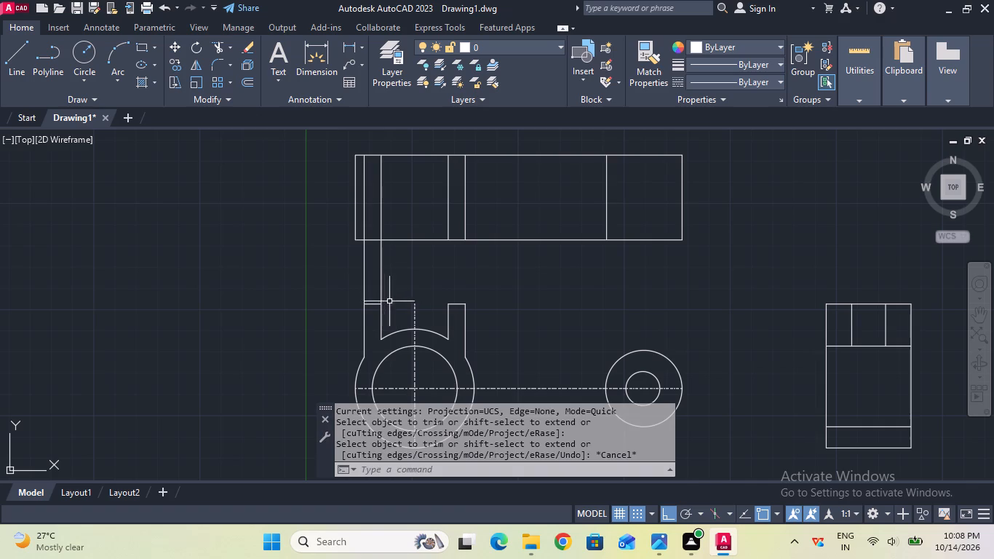
Trim the two vertical lines between the left tab's top edge and the top view's lower edge.
left_click(215, 45)
left_click_drag(272, 269, 274, 269)
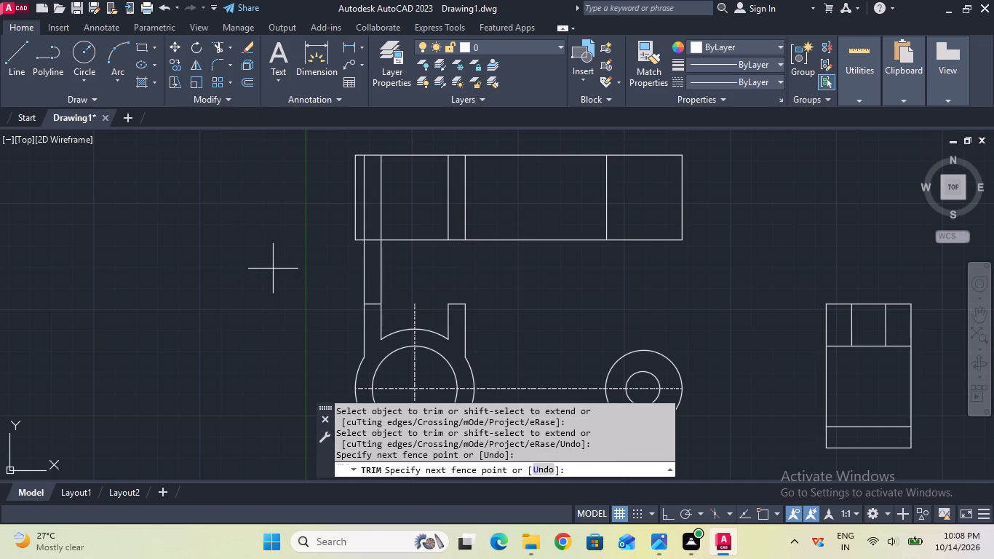
left_click_drag(274, 269, 394, 267)
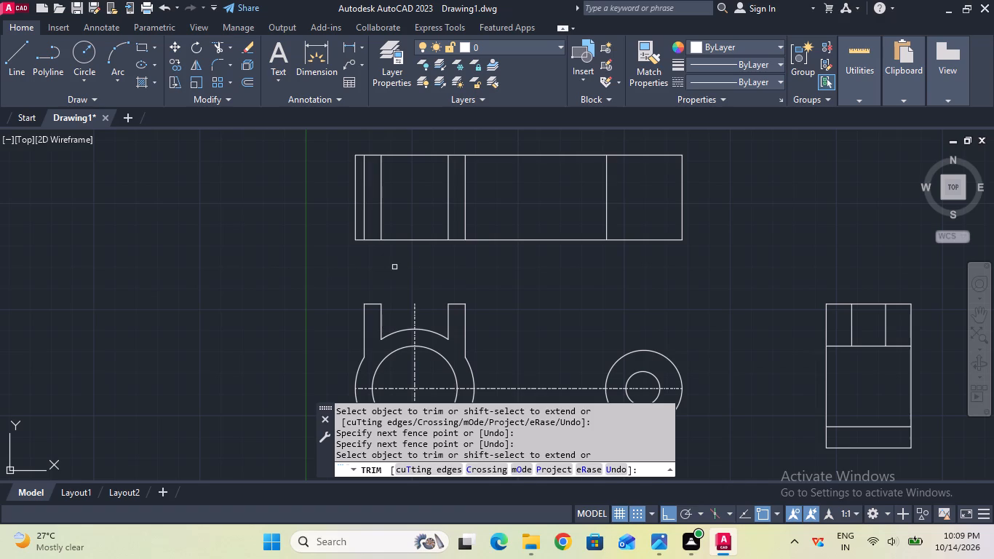
key("Escape")
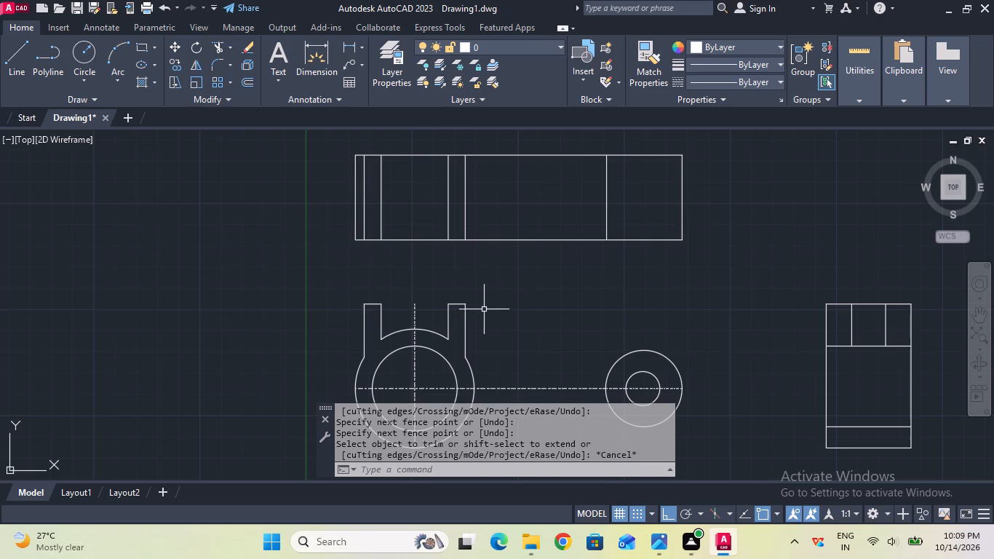
With Ortho off, draw a line from the right tab's outer top corner tangent to the upper side of the small end's outer circle.
left_click(12, 74)
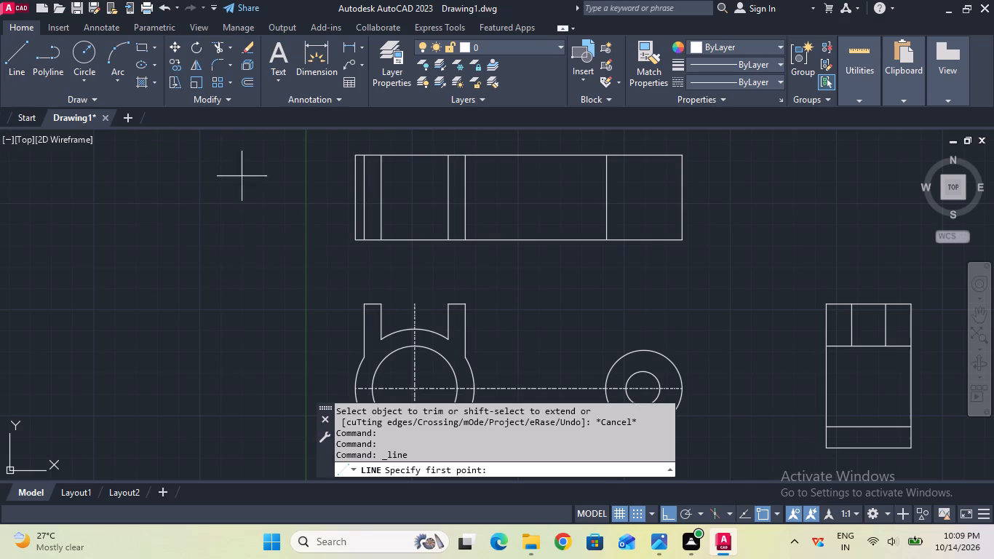
left_click(469, 306)
key("F8")
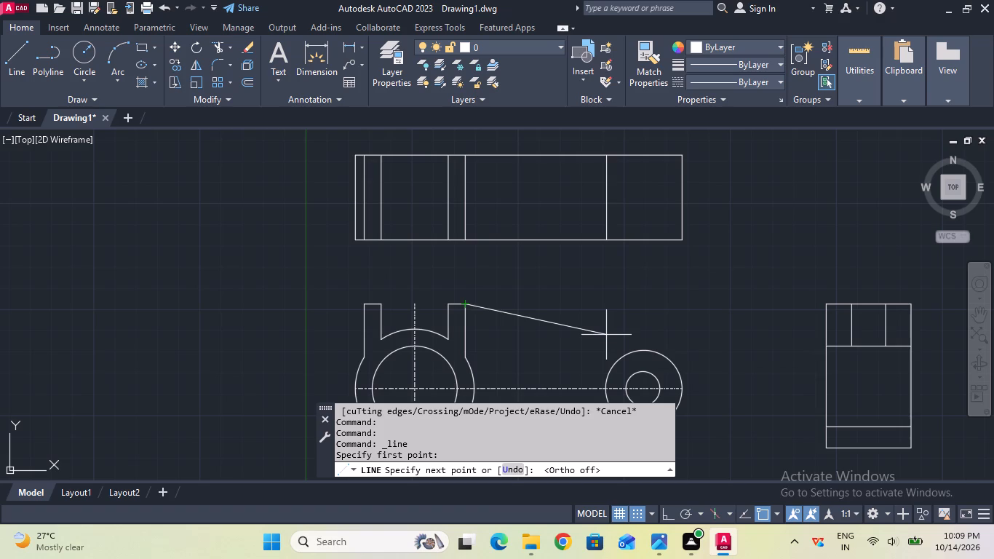
key("t")
type("an")
key("Return")
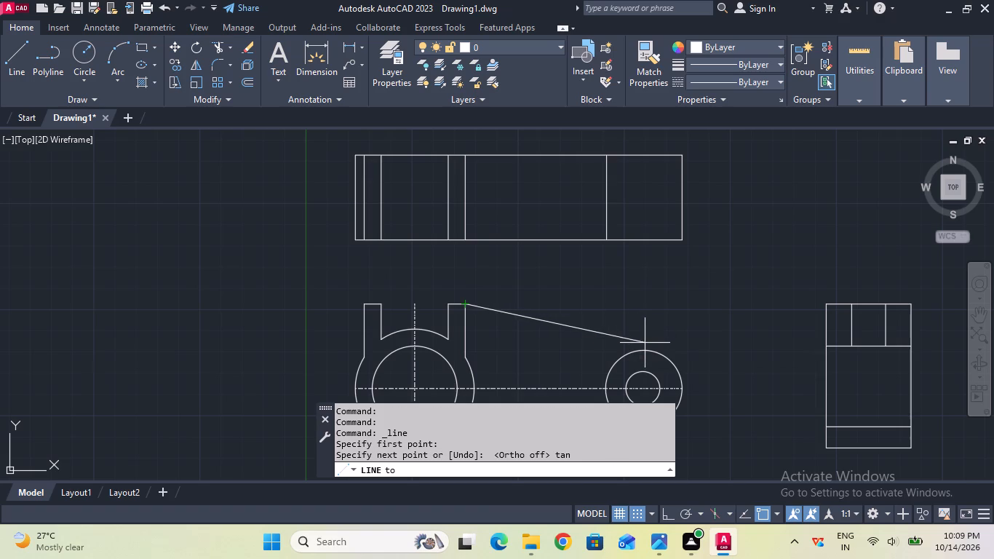
left_click(651, 352)
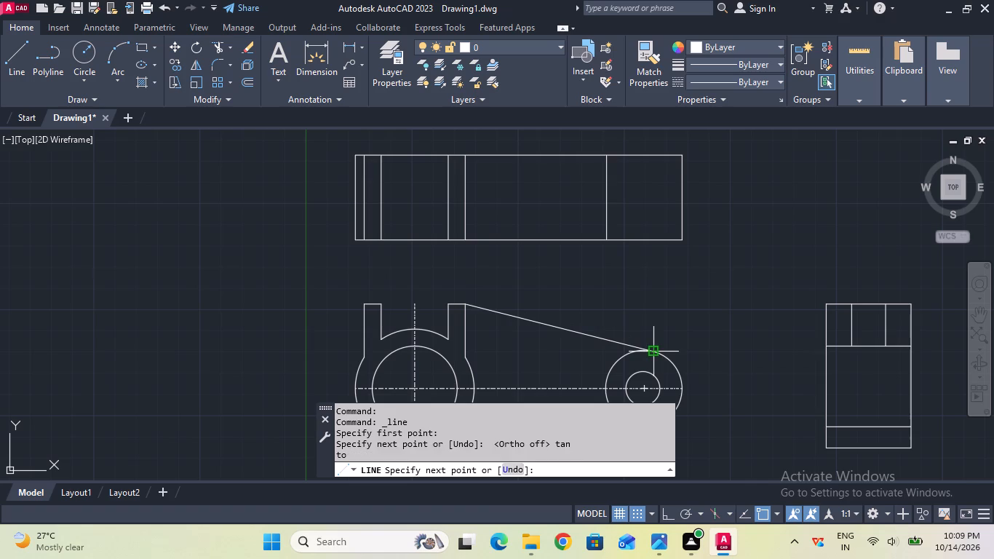
key("Escape")
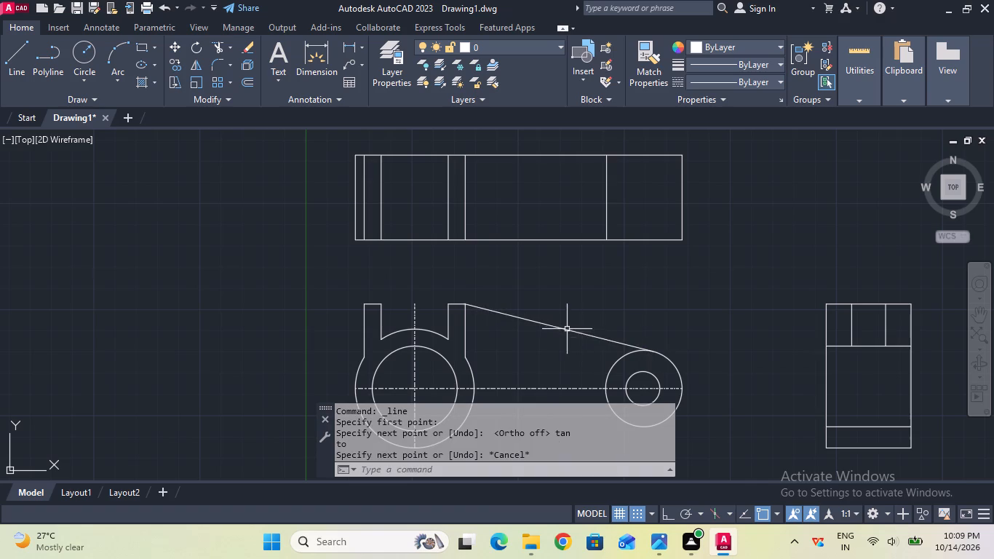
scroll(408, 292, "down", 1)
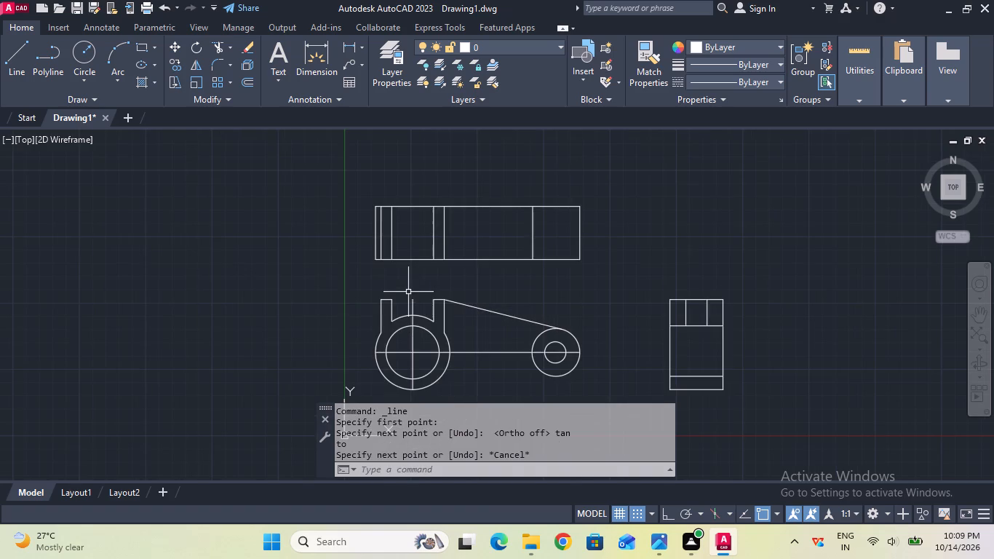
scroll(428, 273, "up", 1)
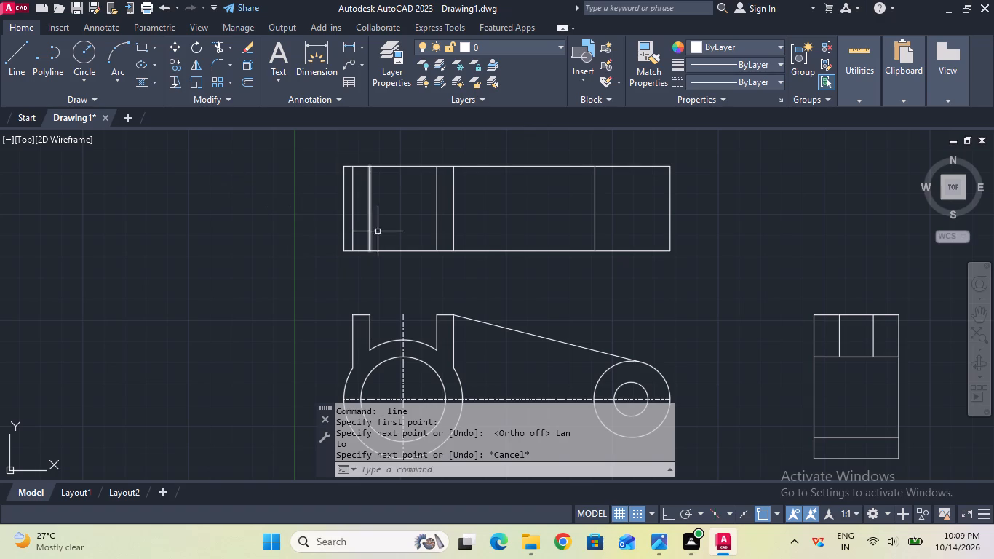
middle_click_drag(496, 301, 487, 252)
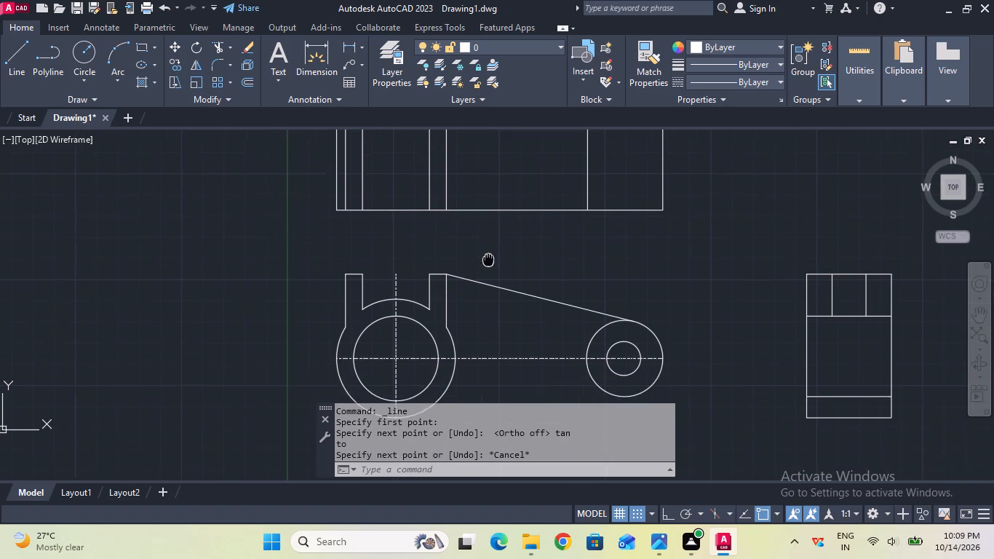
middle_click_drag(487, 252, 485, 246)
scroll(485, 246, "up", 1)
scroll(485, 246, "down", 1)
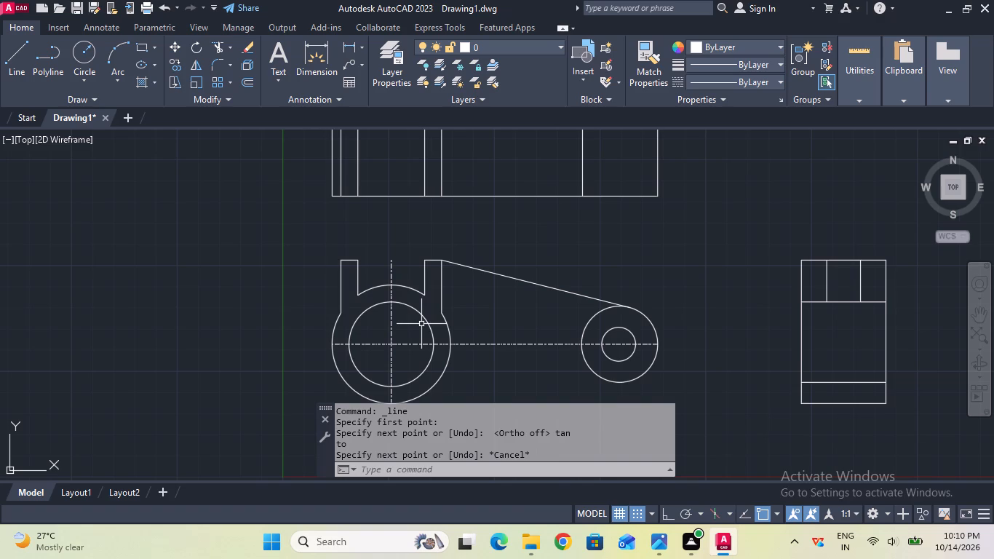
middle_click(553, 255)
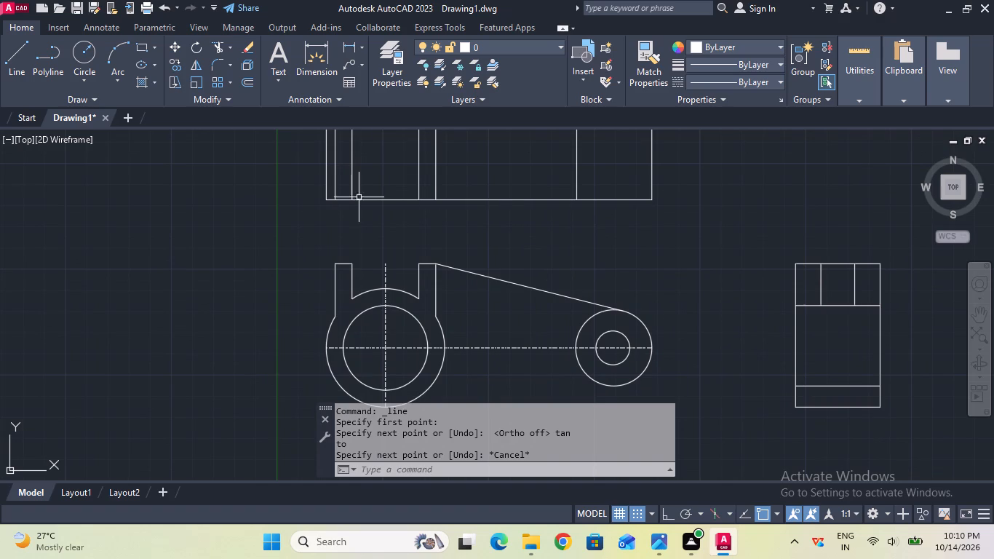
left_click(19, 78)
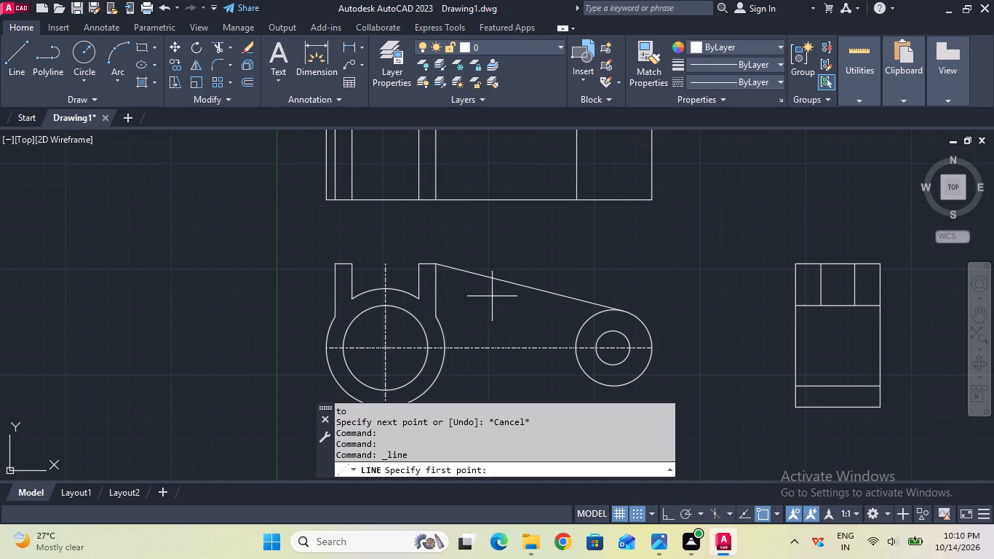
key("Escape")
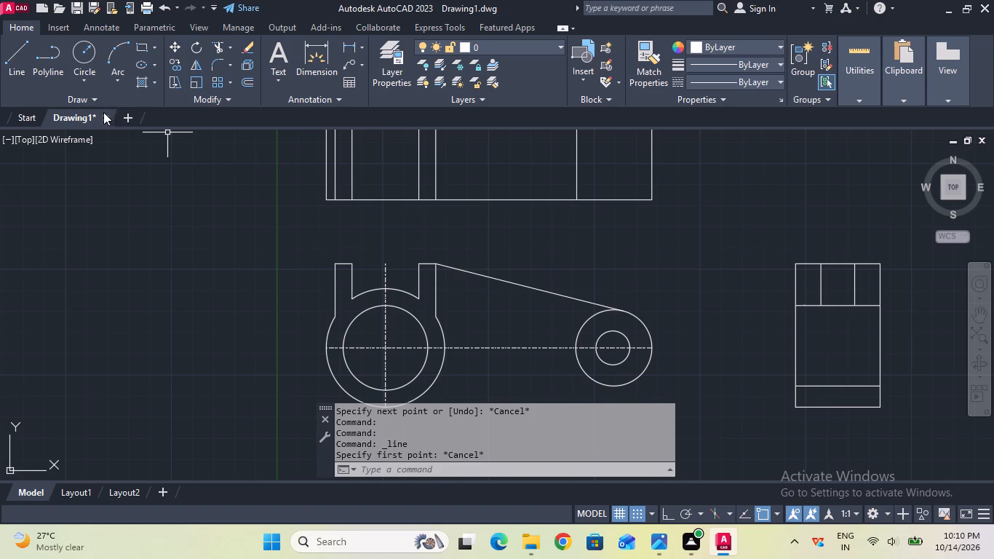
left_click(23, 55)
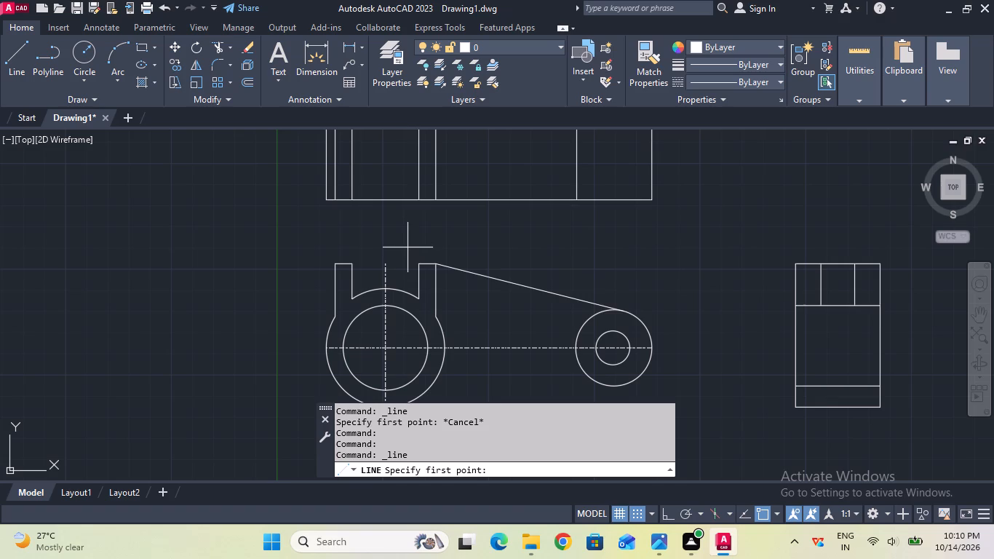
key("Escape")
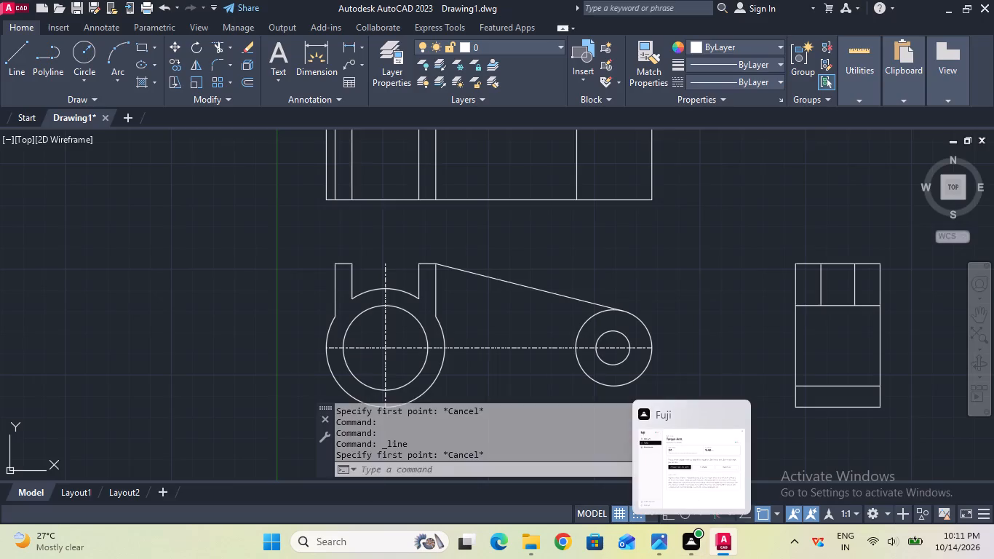
Offset the front view's horizontal centerline by 2.5 to both sides, above and below, with Ortho on.
scroll(428, 349, "up", 1)
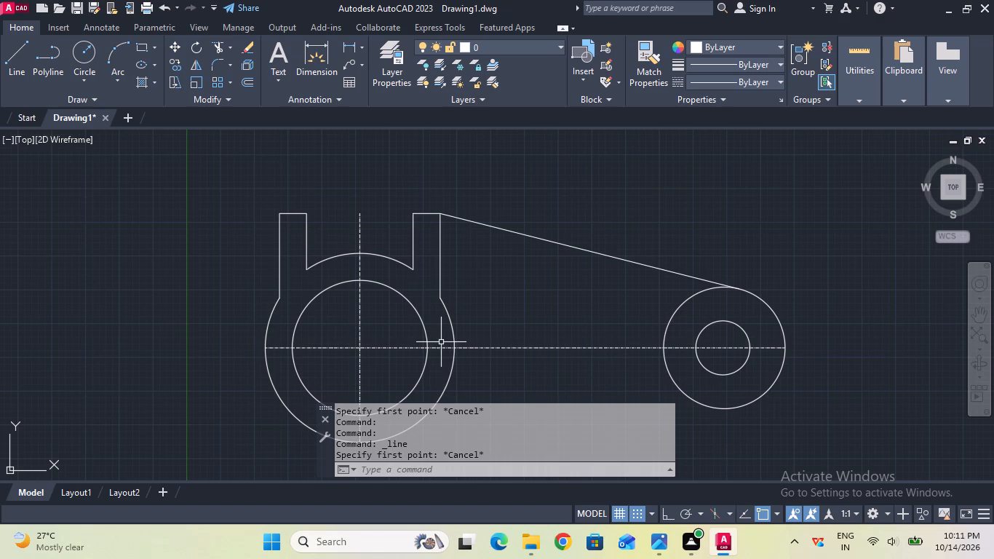
scroll(496, 339, "up", 1)
scroll(496, 339, "down", 1)
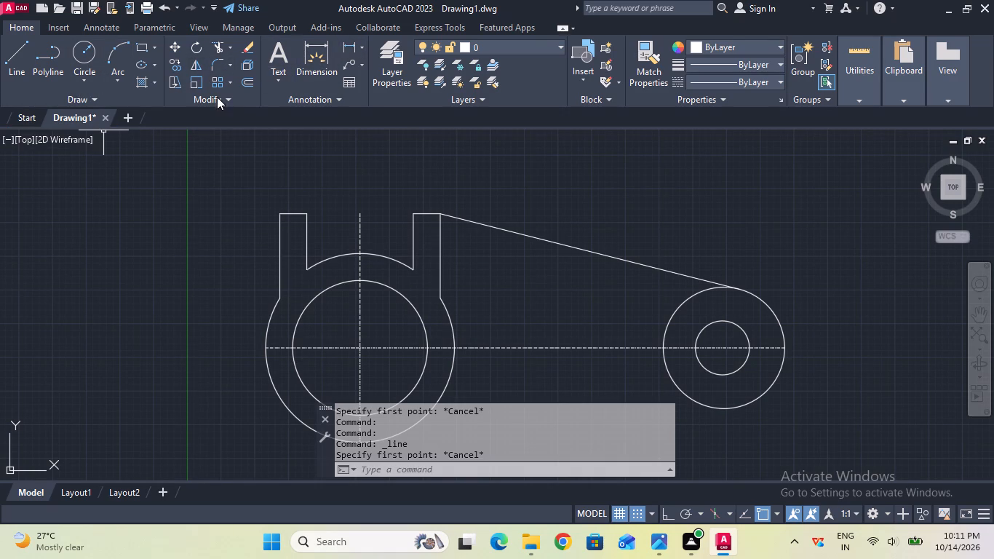
left_click(242, 86)
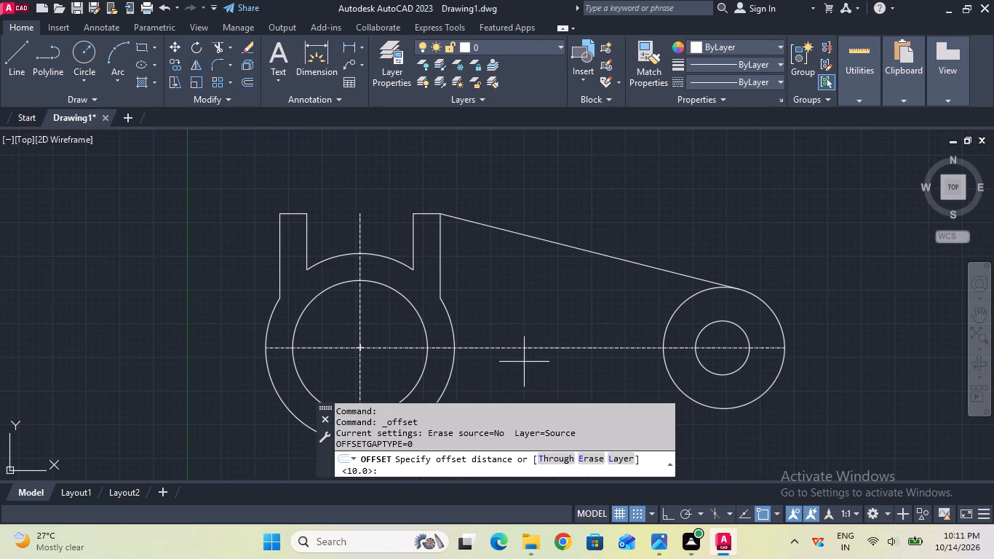
double_click(530, 349)
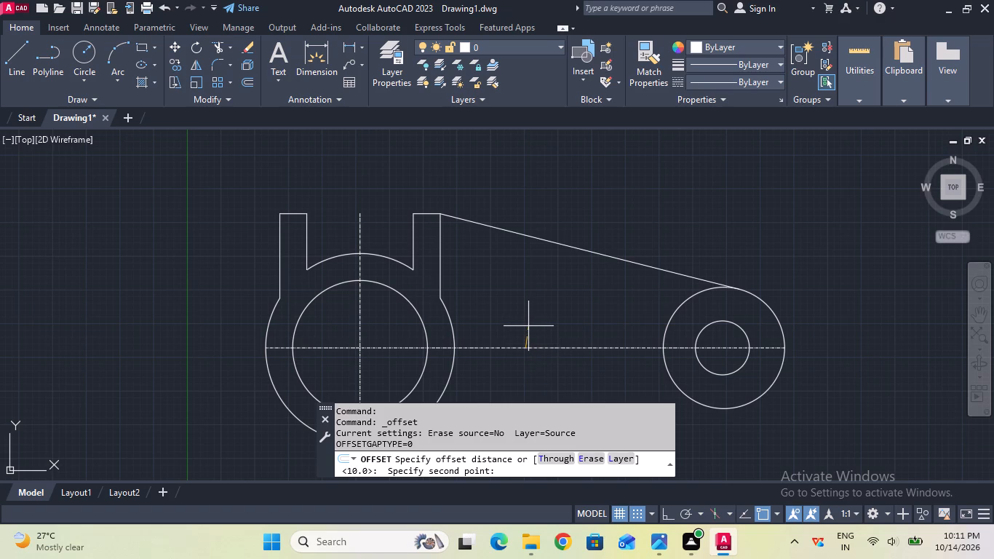
key("F8")
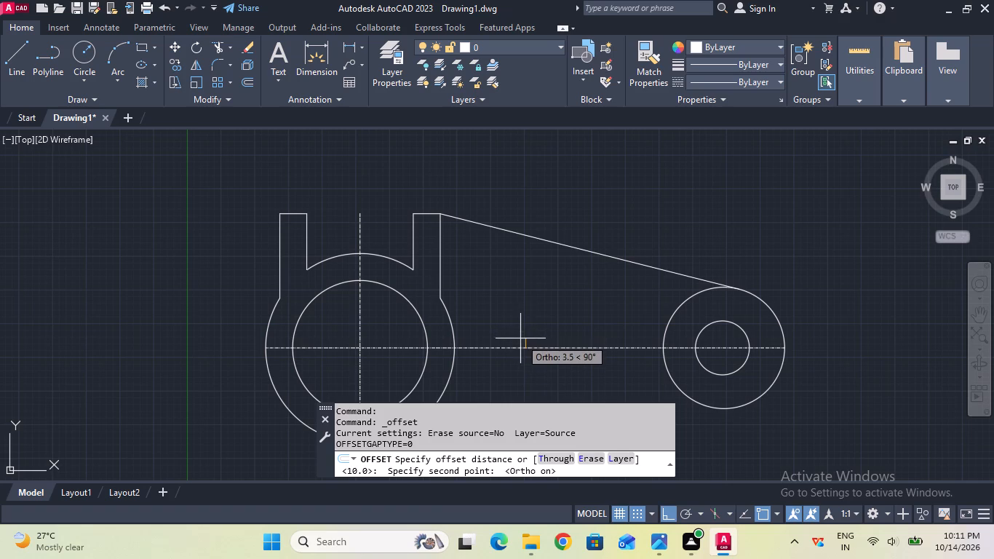
key("2")
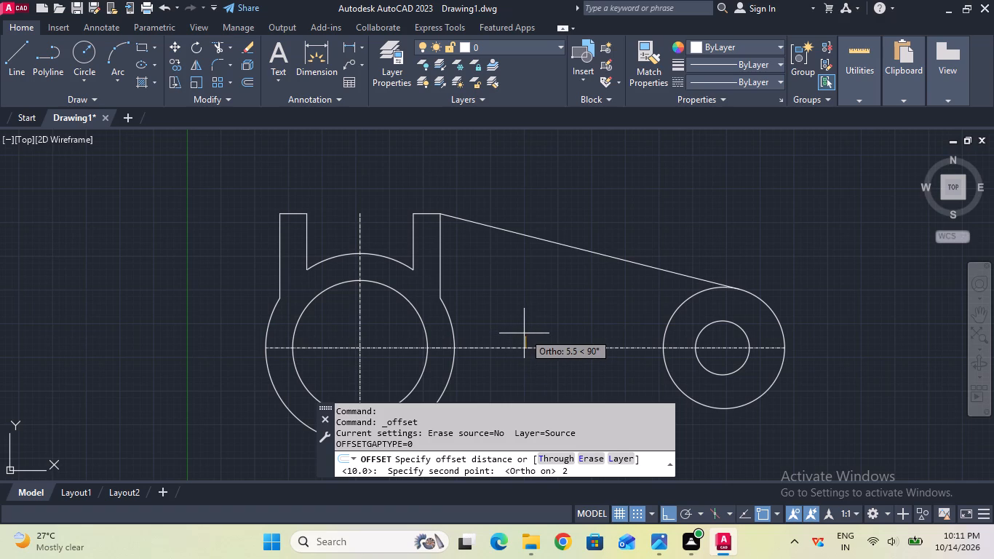
type(".5")
key("Return")
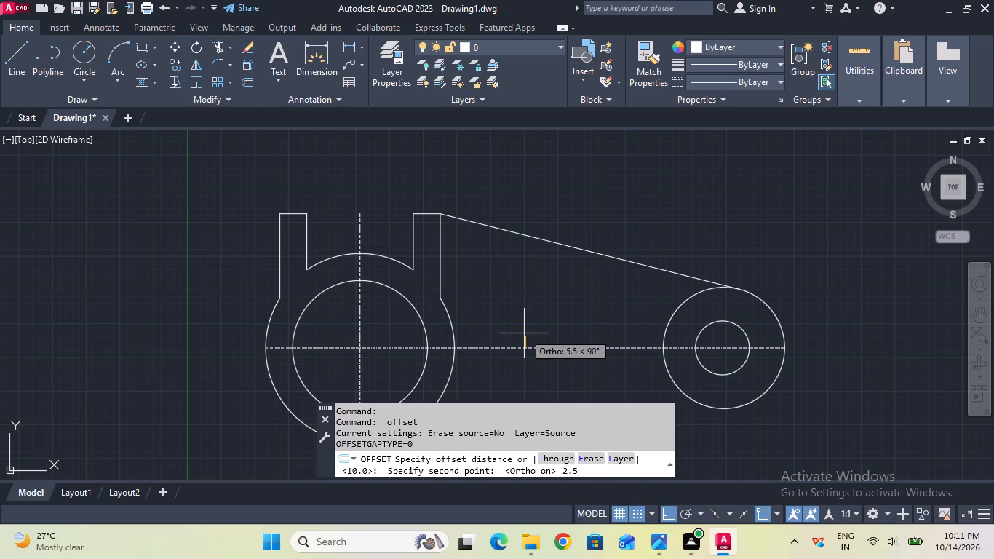
left_click(524, 346)
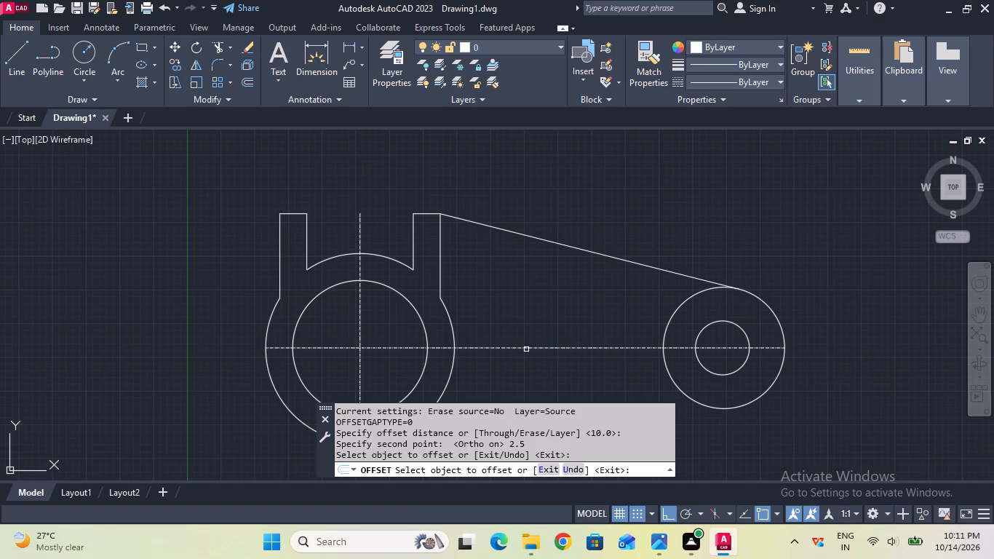
left_click(526, 346)
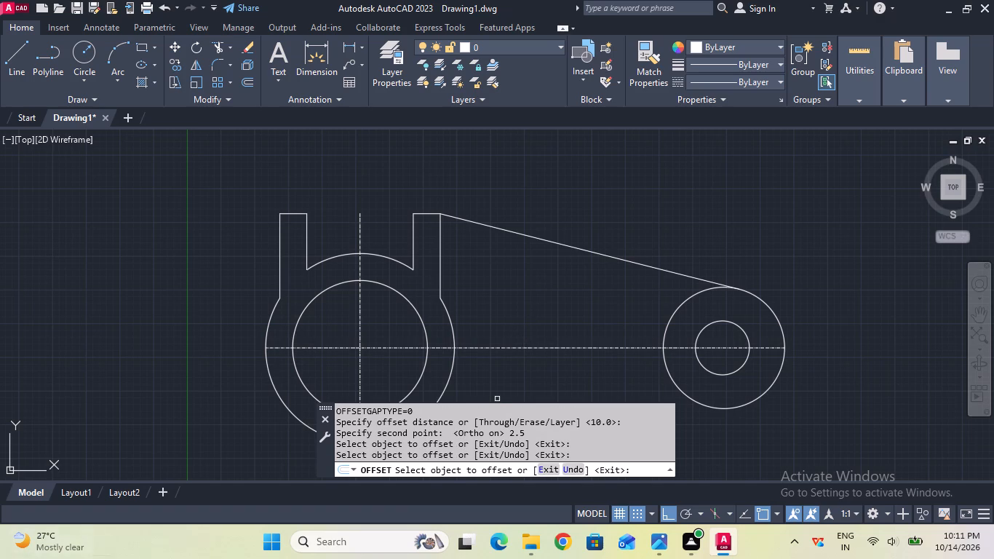
left_click(568, 346)
left_click(566, 328)
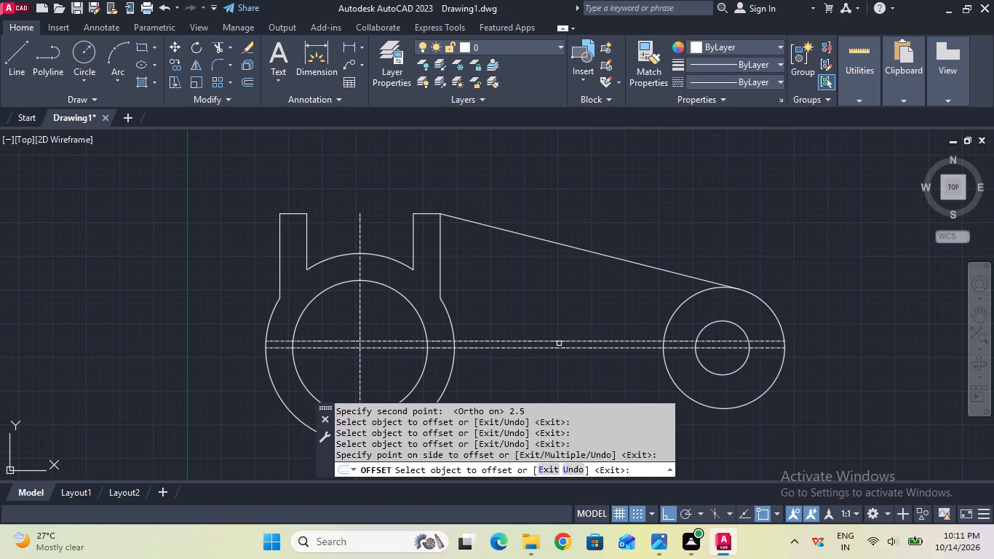
left_click(558, 347)
left_click(557, 358)
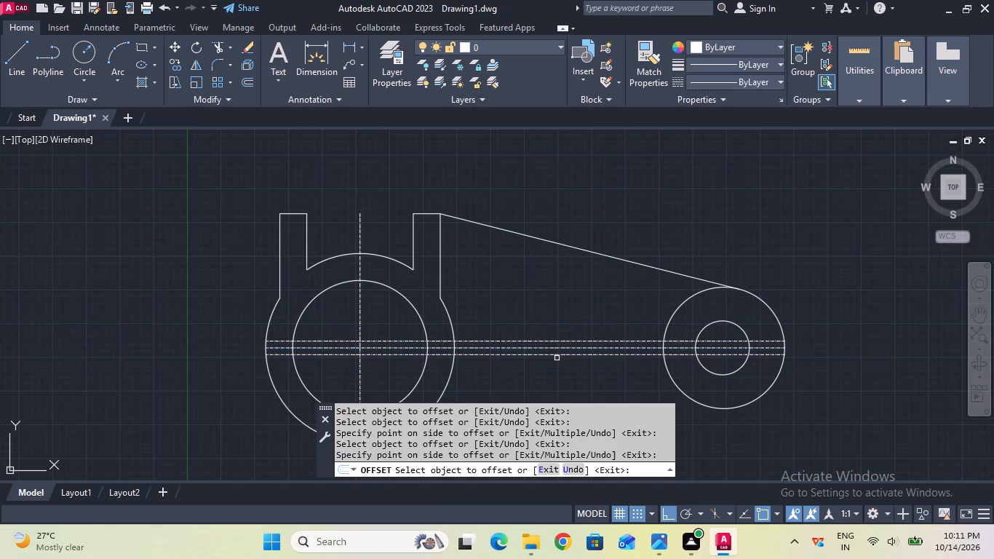
key("Escape")
Trim both offset lines inside the small end's inner and outer circles, keeping the centerline.
scroll(453, 344, "up", 1)
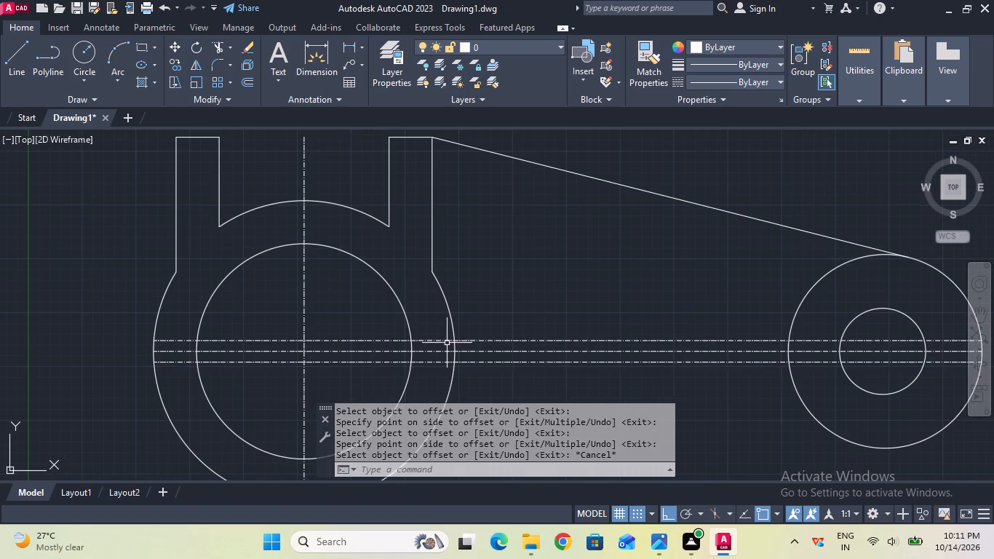
scroll(440, 331, "down", 1)
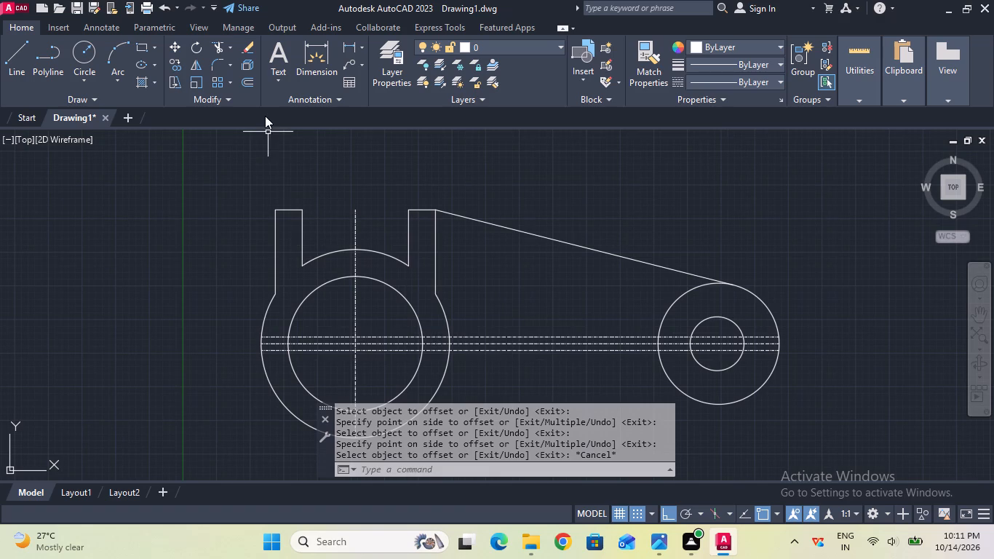
left_click(220, 48)
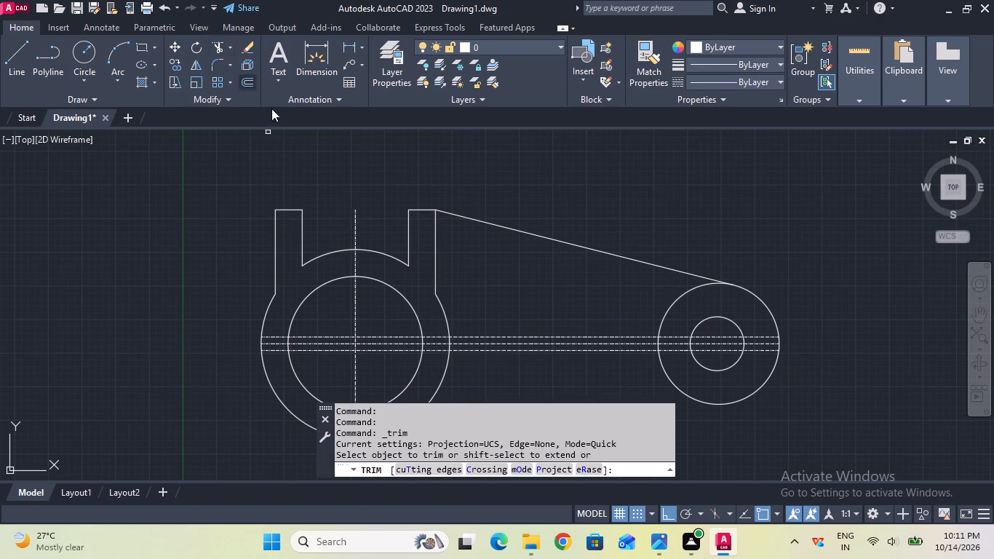
left_click(673, 336)
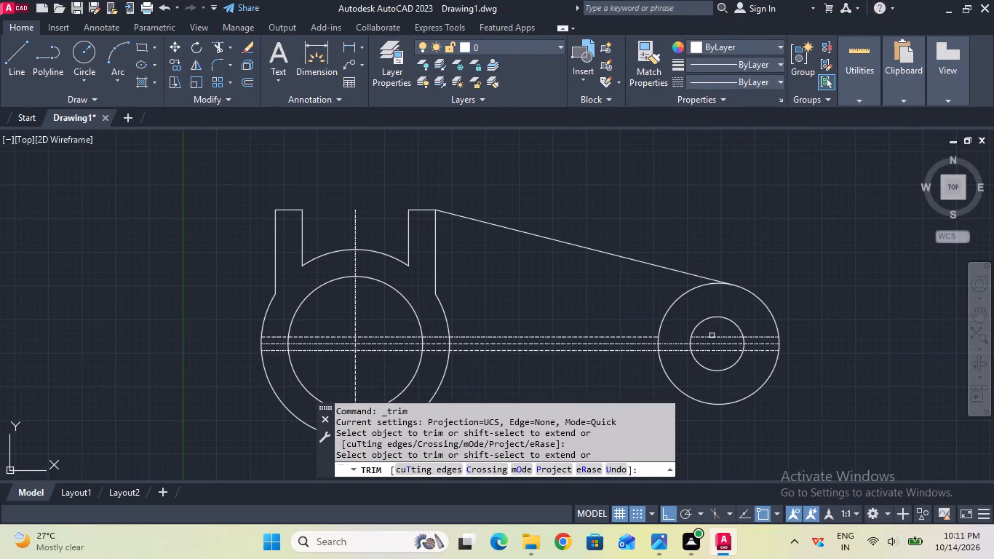
left_click(712, 336)
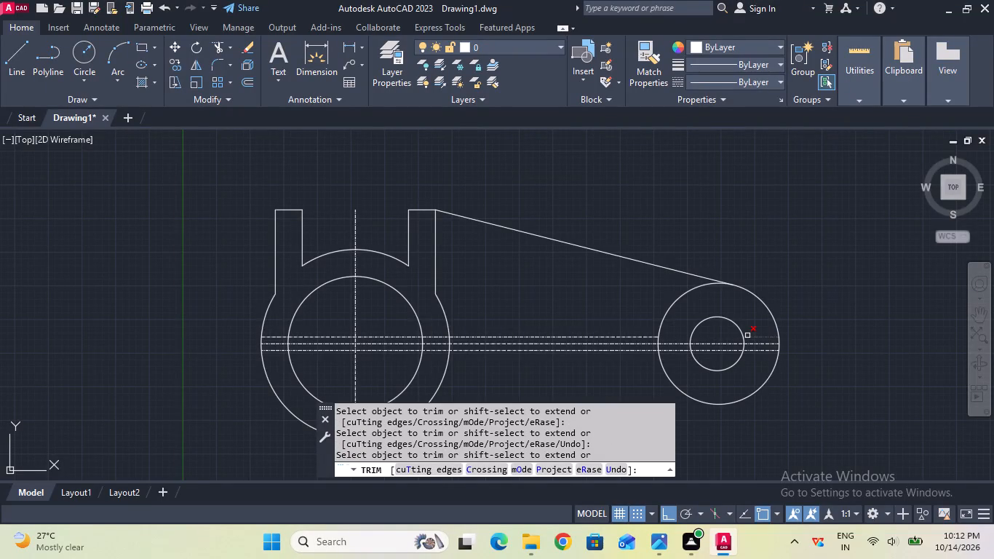
left_click(747, 336)
left_click(750, 350)
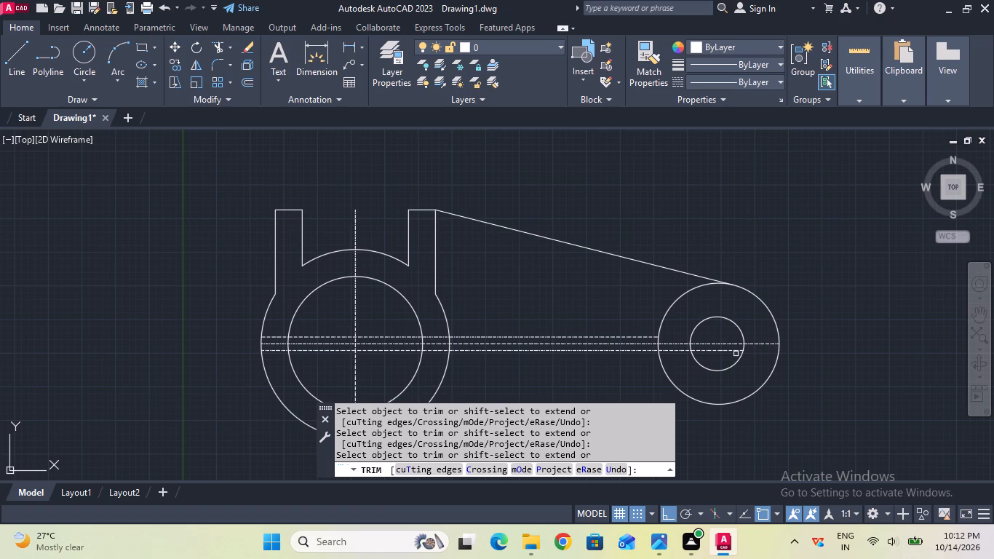
left_click(722, 350)
left_click(684, 351)
Trim both offset lines inside the large end's circles so they span only between the two outer circles.
left_click(443, 336)
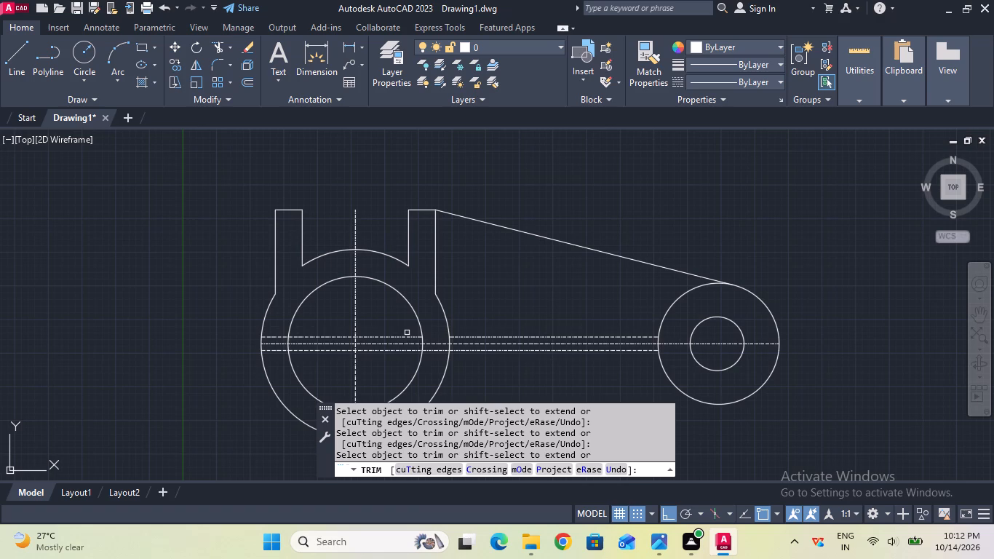
left_click(405, 336)
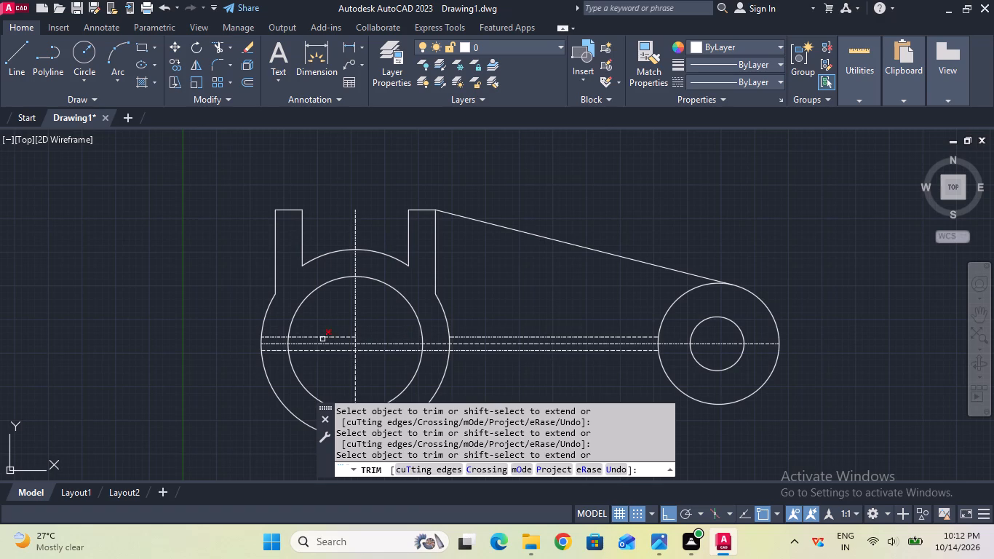
left_click(322, 341)
left_click(325, 335)
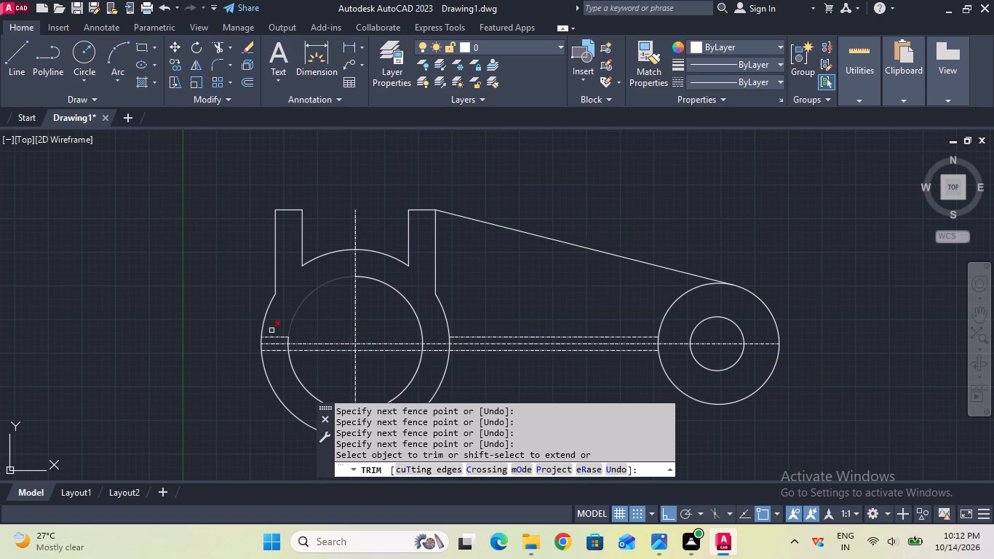
left_click(270, 338)
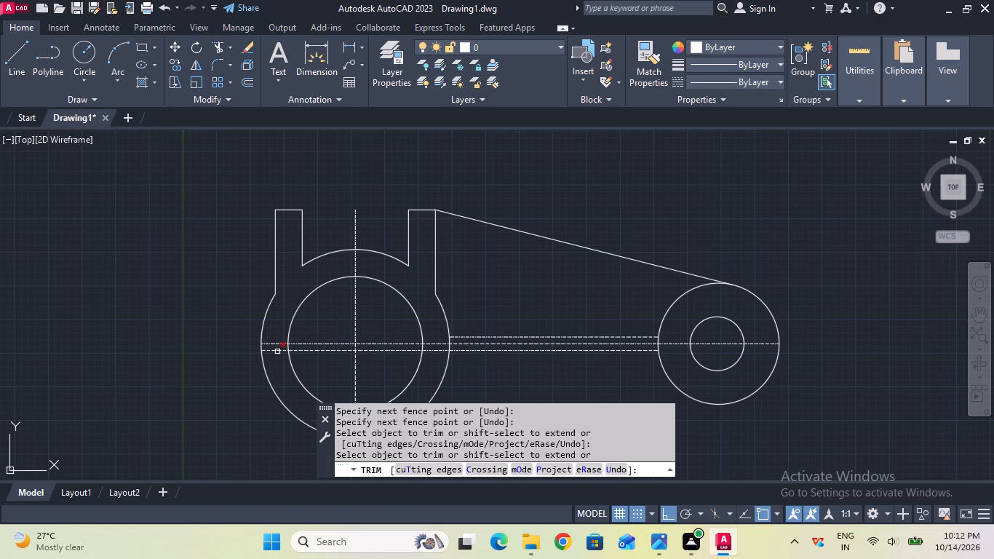
left_click(277, 352)
left_click(310, 350)
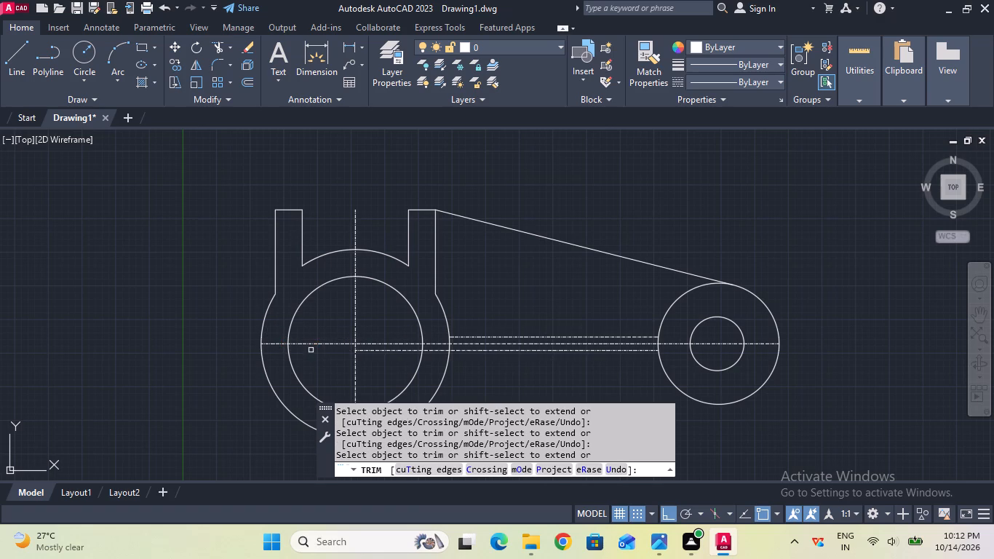
left_click(408, 351)
left_click(438, 352)
key("Escape")
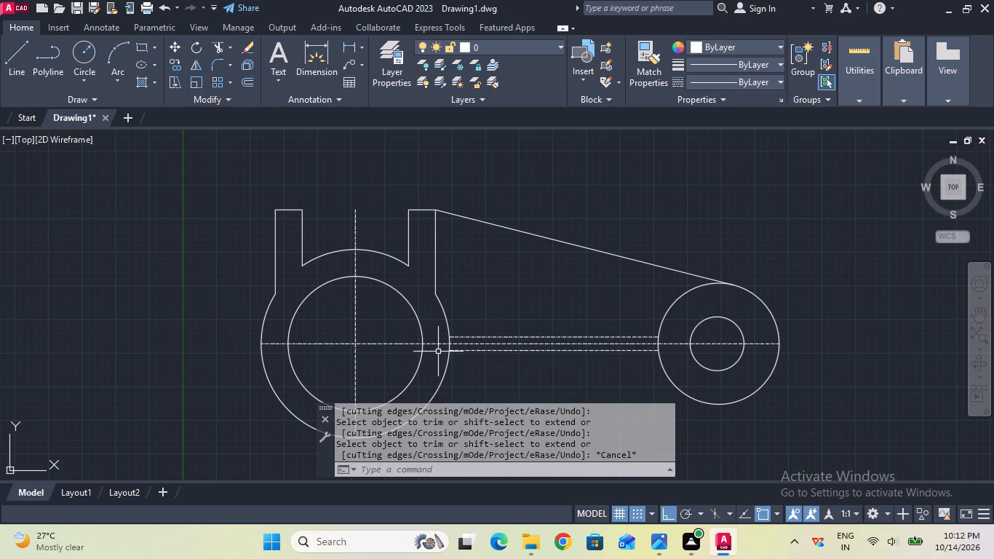
Change the linetype of the two offset web lines from CENTER to ByLayer.
left_click(487, 338)
left_click(759, 78)
left_click(742, 96)
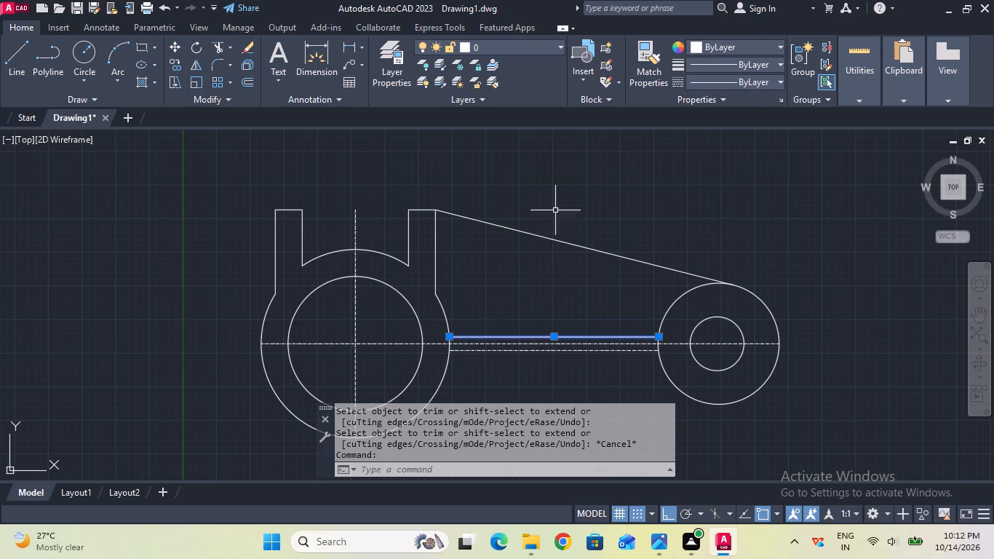
left_click(509, 350)
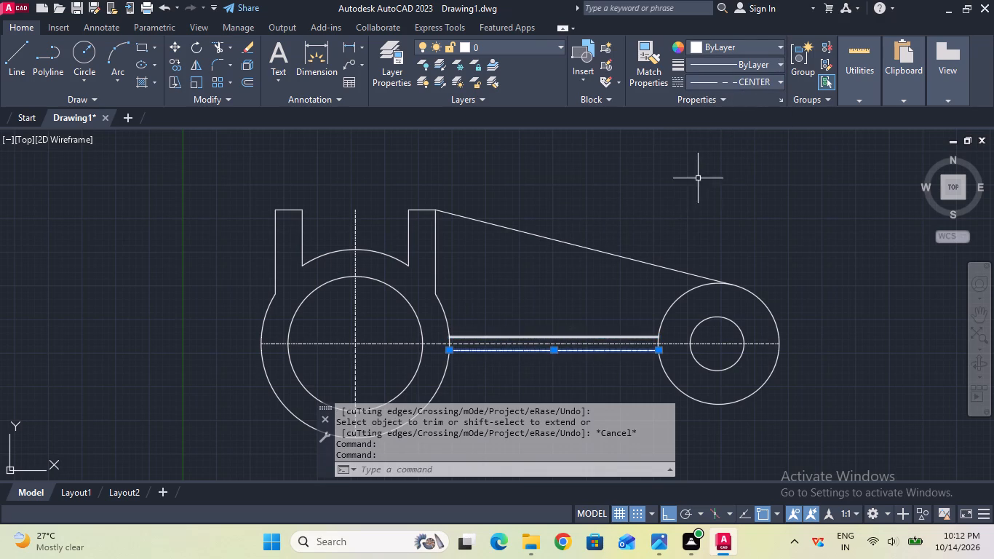
double_click(725, 83)
left_click(725, 83)
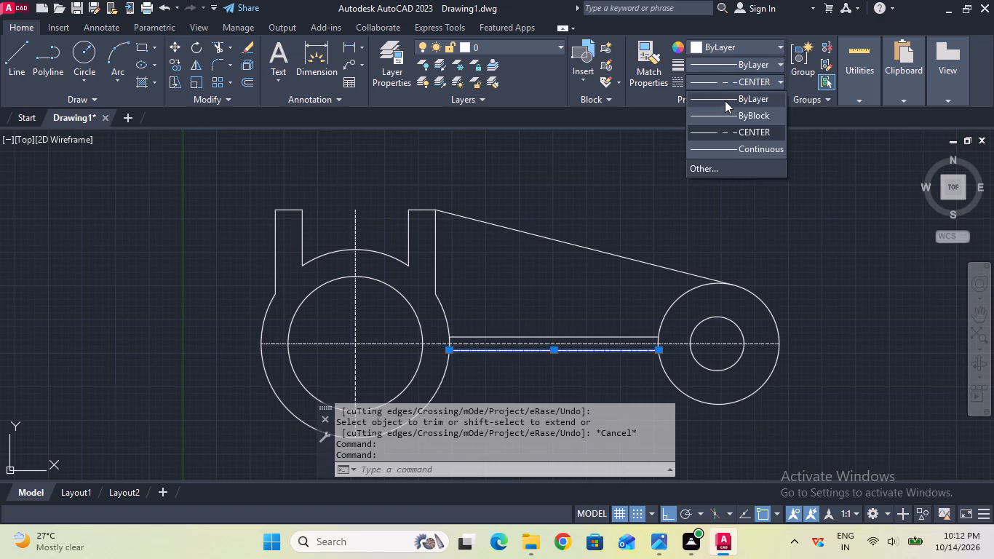
left_click(725, 101)
key("Escape")
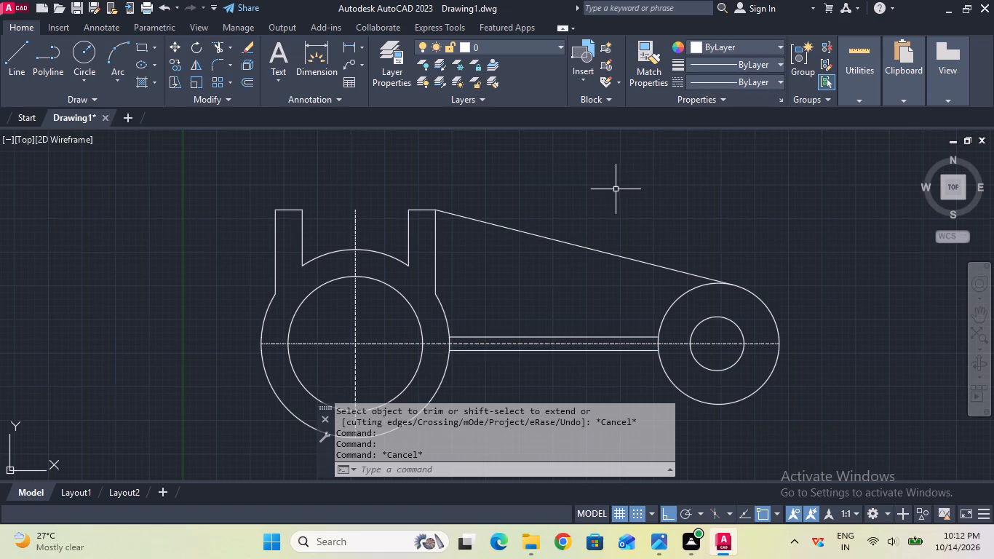
Trim the outer circle arcs of both ends between the two web lines in the front view.
scroll(559, 306, "up", 1)
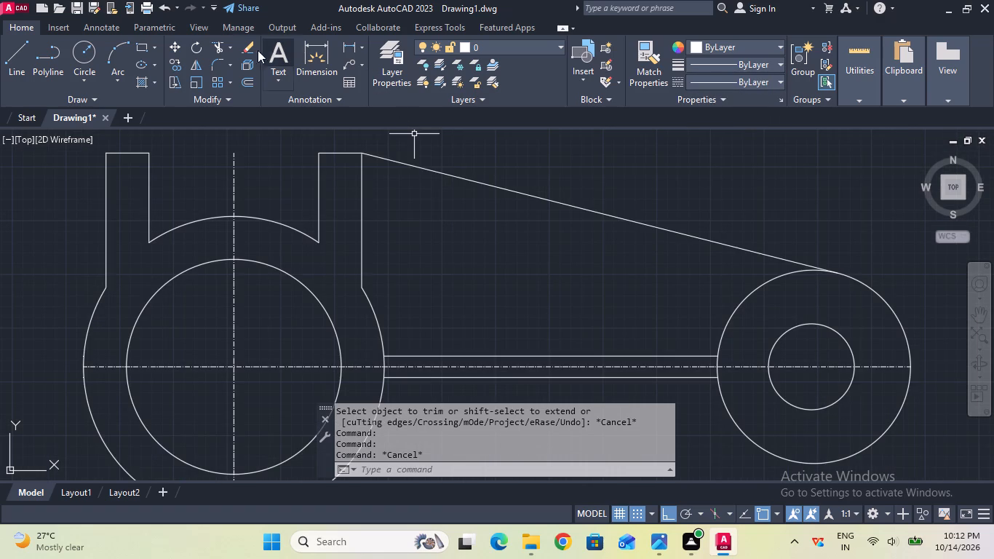
left_click(215, 46)
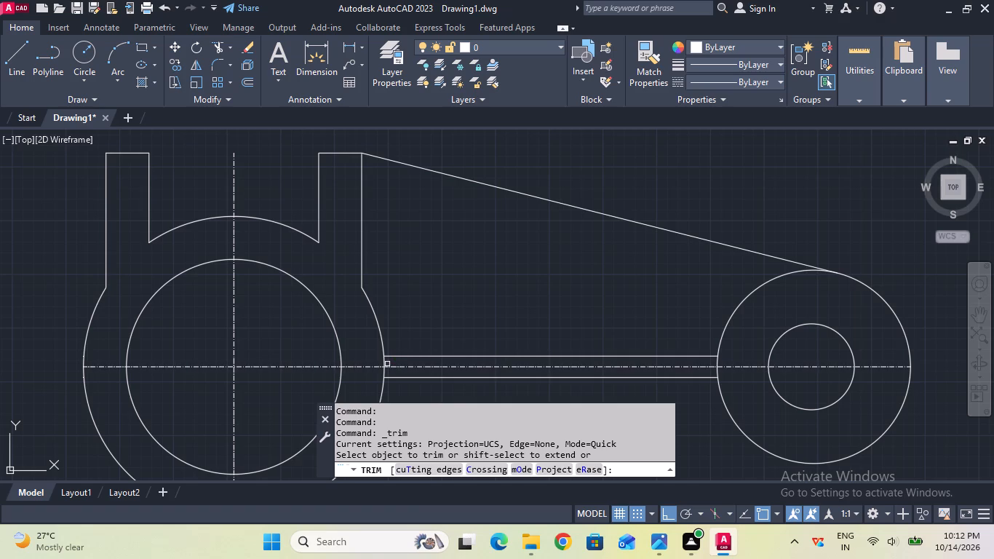
left_click(383, 363)
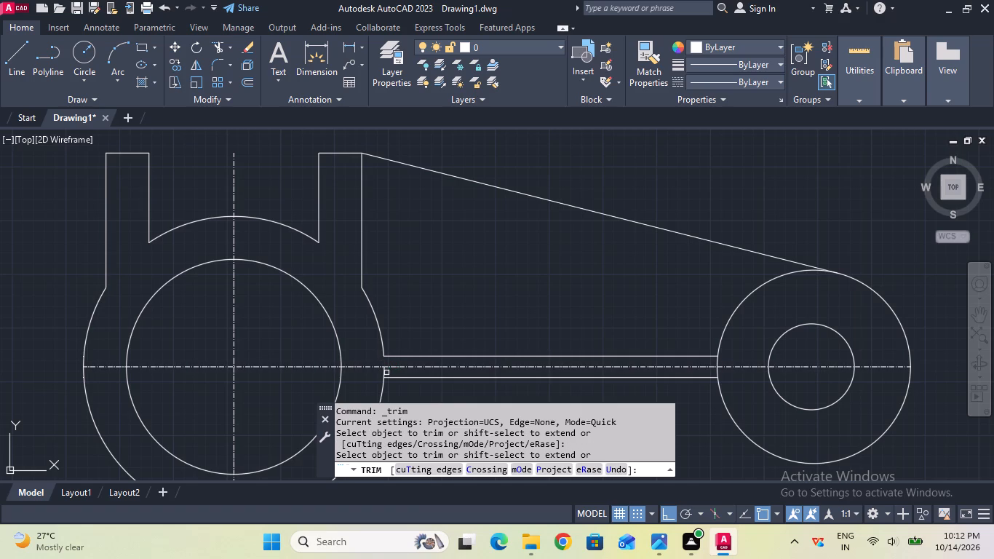
left_click(385, 373)
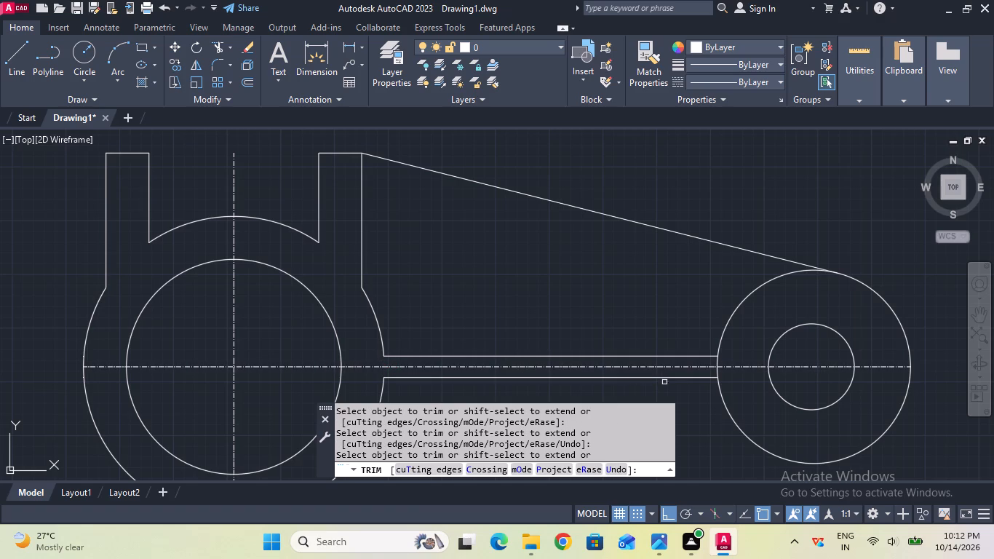
left_click(717, 374)
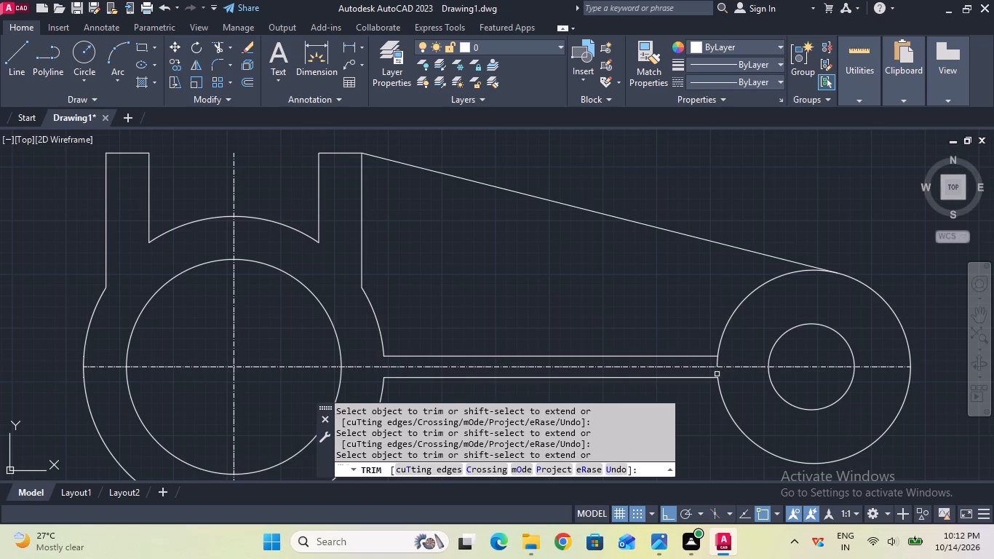
left_click(717, 365)
key("Escape")
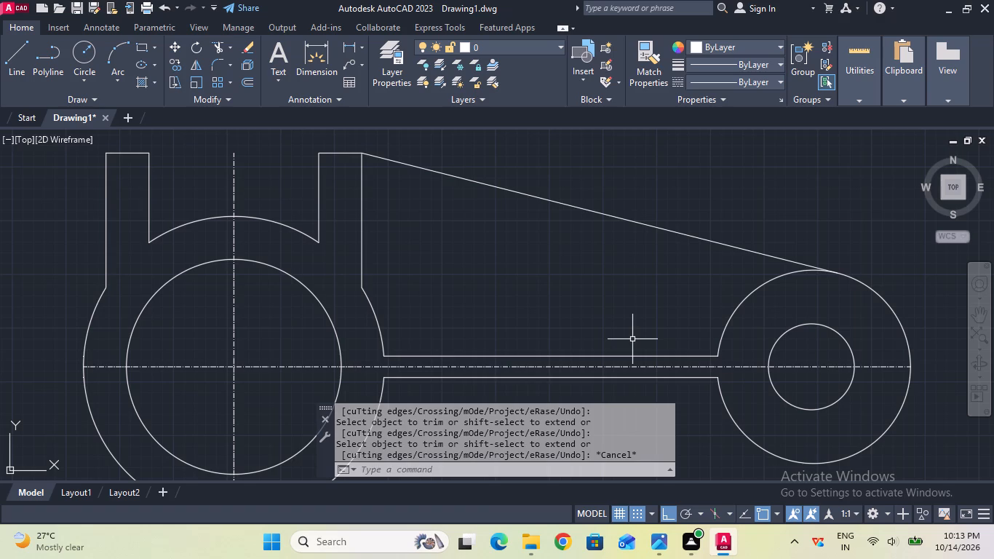
Draw a horizontal line in the top view from the midpoint of the fork's inner arm-side edge to the small end's vertical edge.
scroll(632, 311, "down", 1)
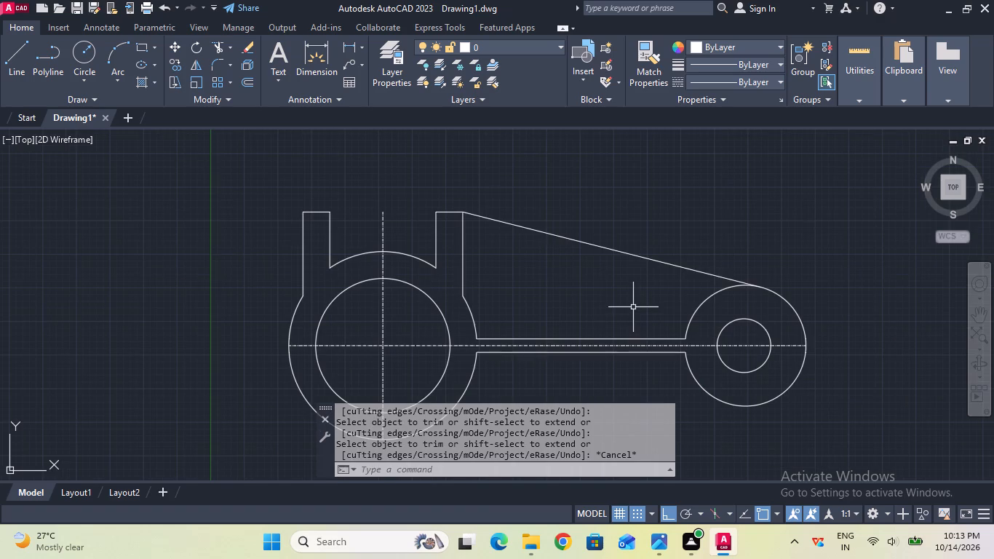
scroll(633, 306, "down", 1)
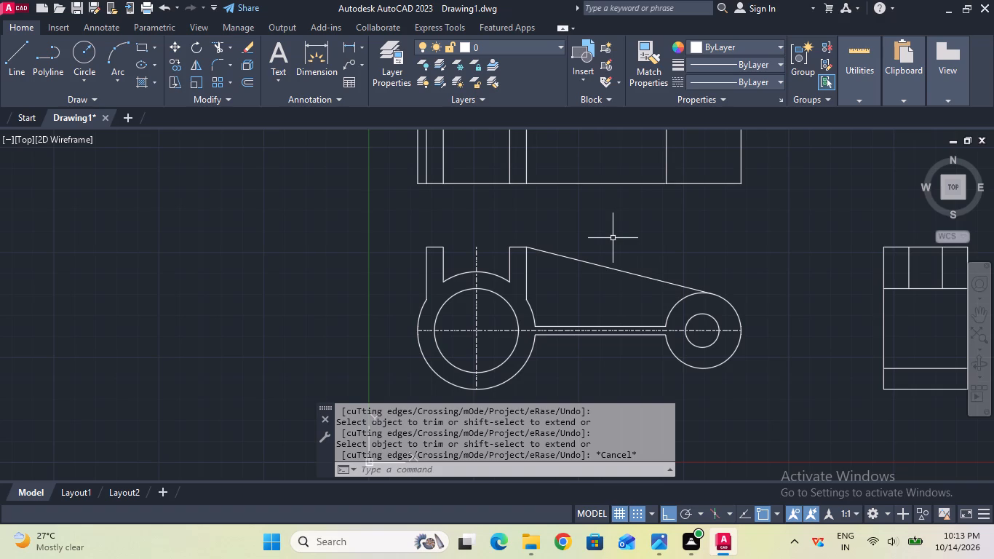
middle_click_drag(621, 235, 598, 320)
scroll(614, 253, "down", 1)
middle_click(597, 324)
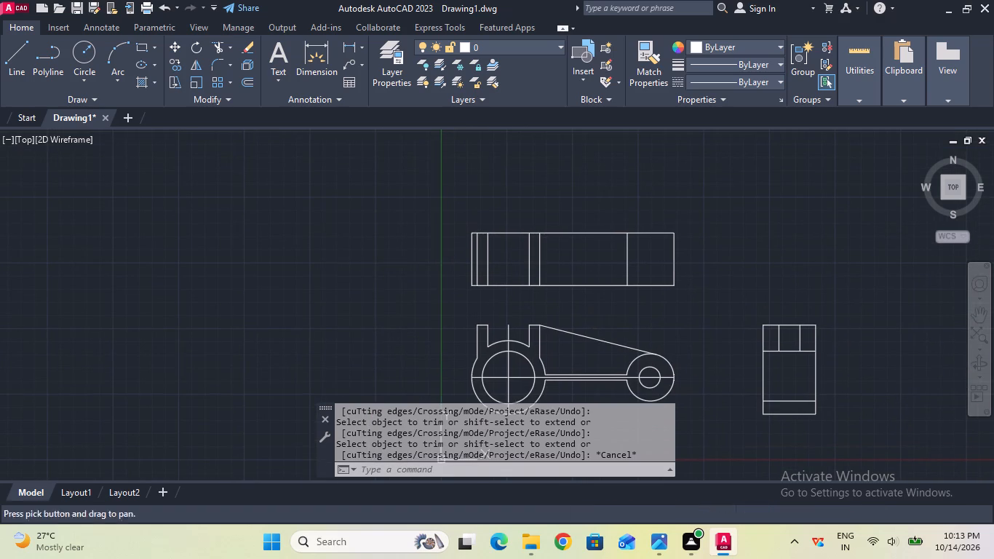
scroll(597, 324, "up", 1)
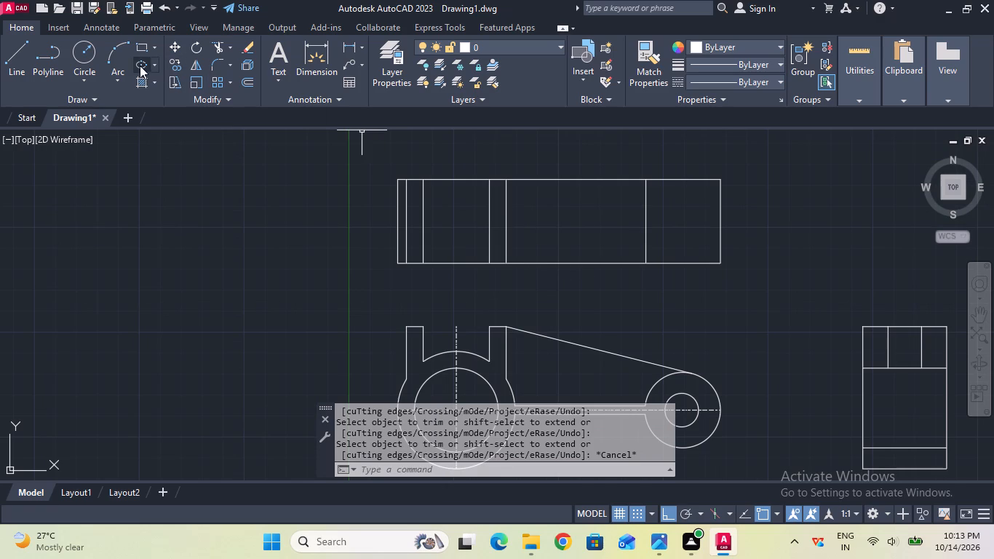
left_click(23, 52)
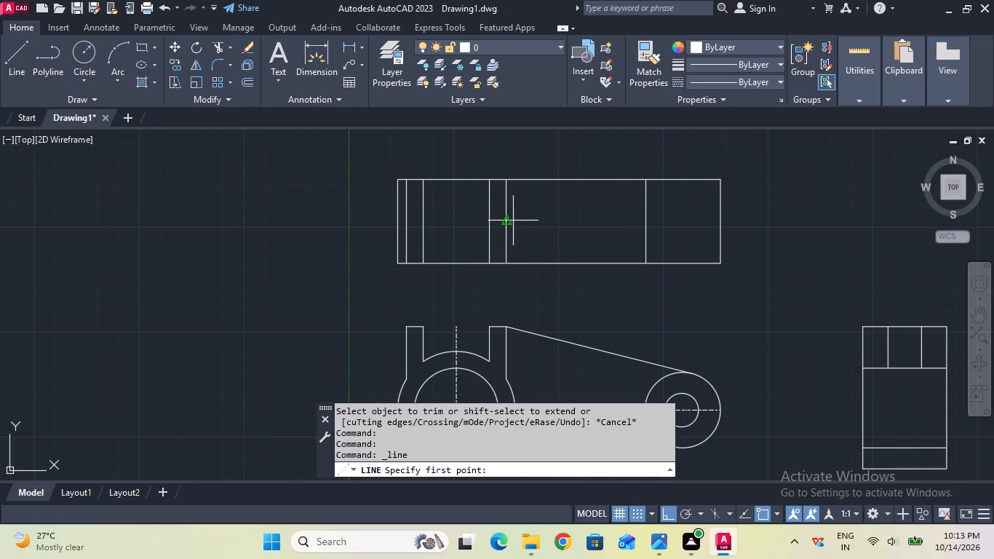
left_click(507, 221)
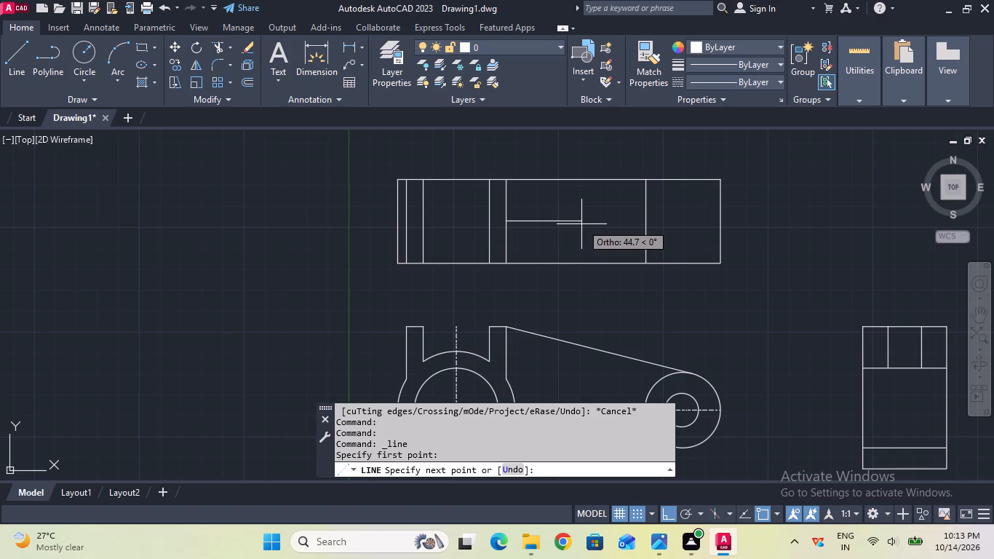
left_click(643, 223)
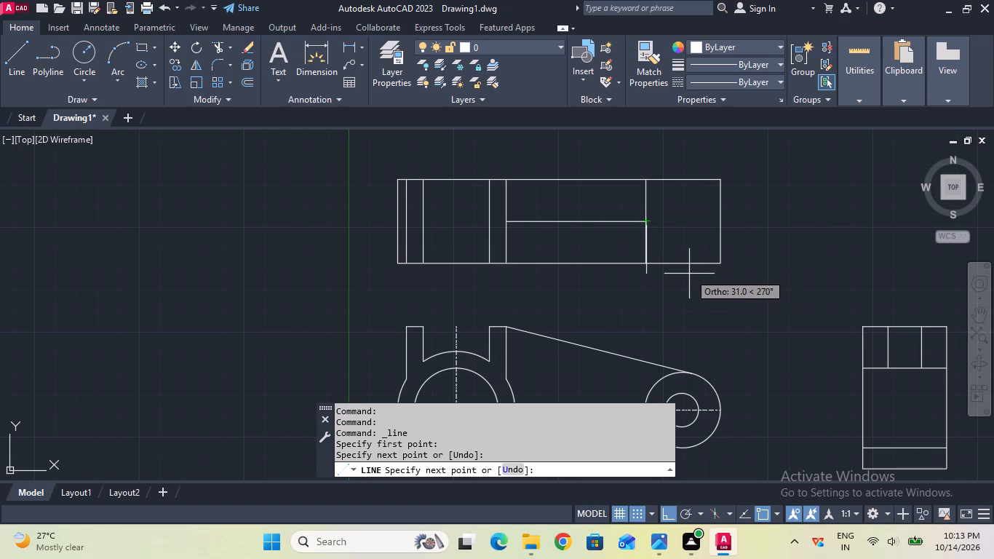
key("Escape")
Measure the horizontal distance in the front view from the web's end at the small outer circle to the hole's nearest quadrant.
middle_click_drag(687, 306, 688, 259)
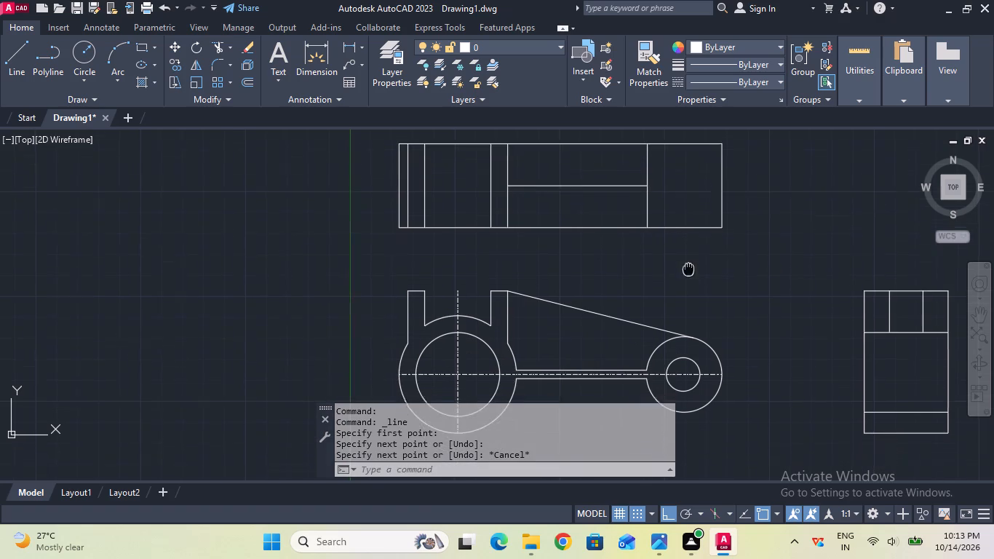
middle_click_drag(688, 259, 689, 254)
left_click_drag(346, 41, 351, 51)
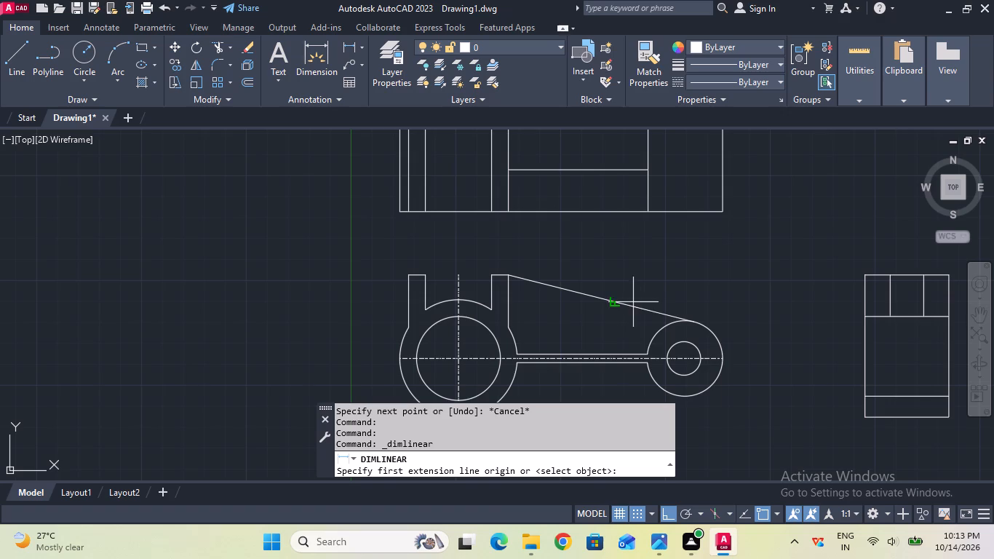
left_click(650, 361)
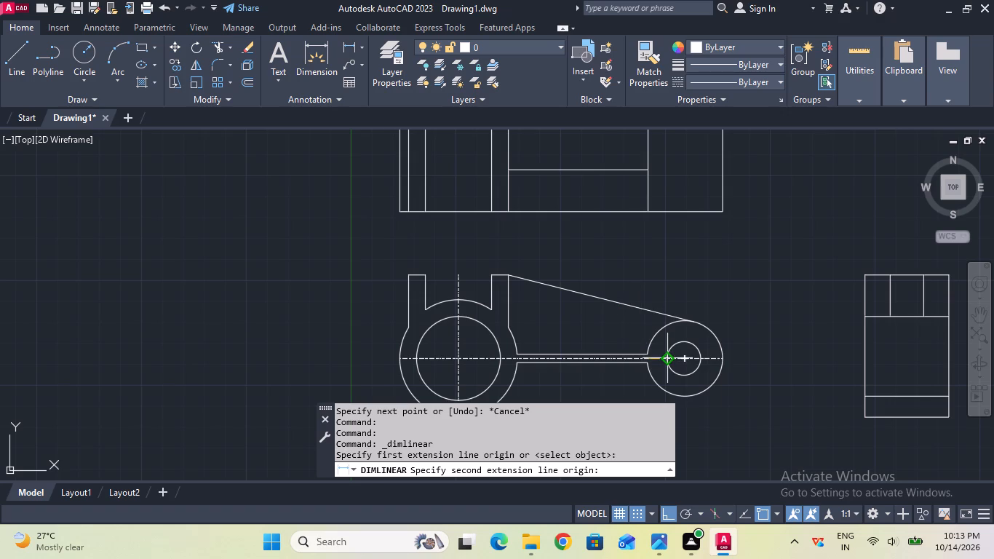
left_click(663, 361)
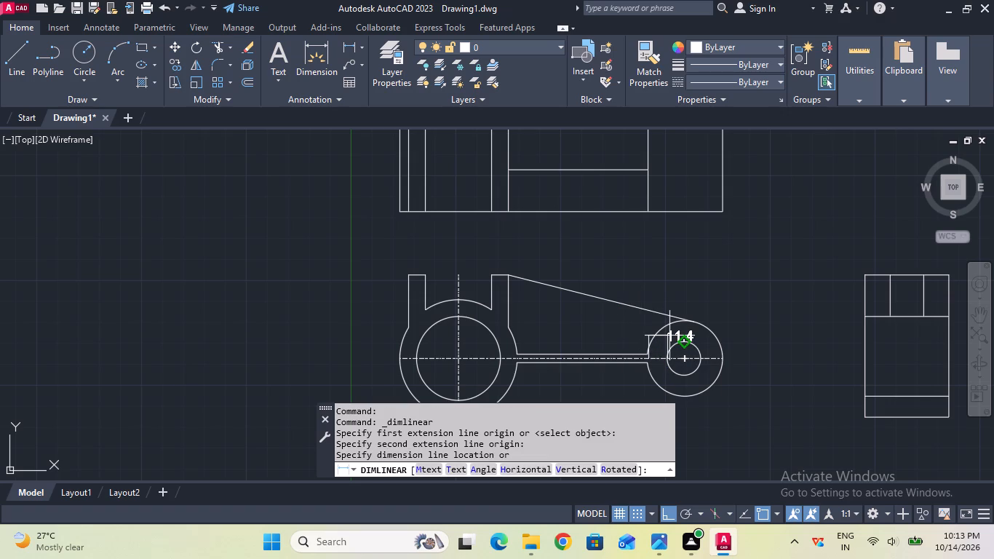
key("Escape")
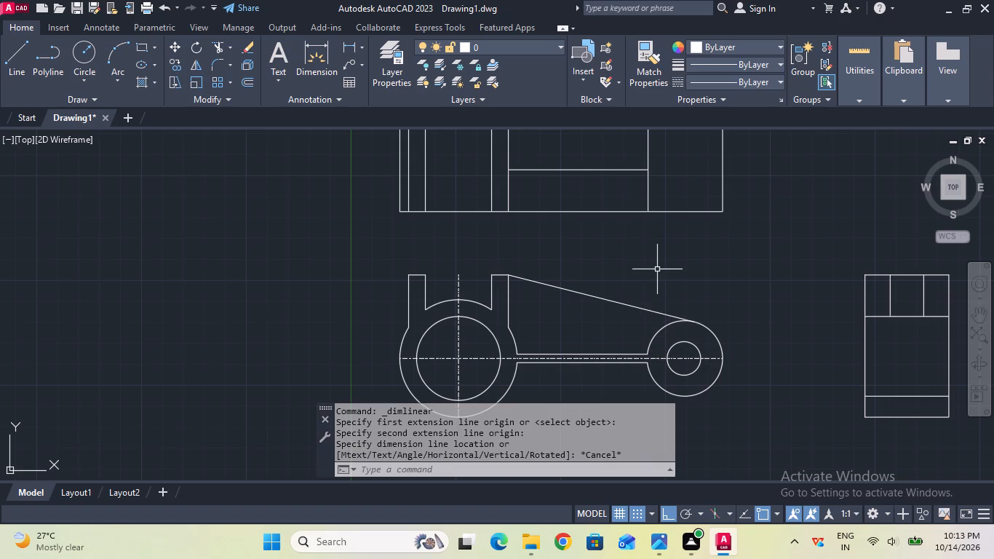
Extend the top view's middle line past the small end's vertical edge with a horizontal line 11.4 long.
scroll(657, 269, "up", 1)
middle_click_drag(657, 269, 643, 335)
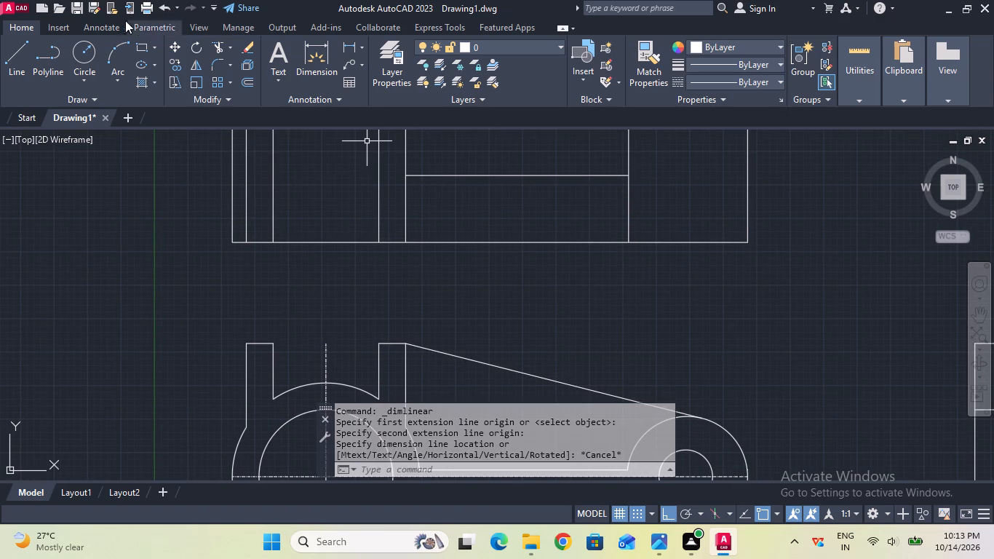
left_click(21, 56)
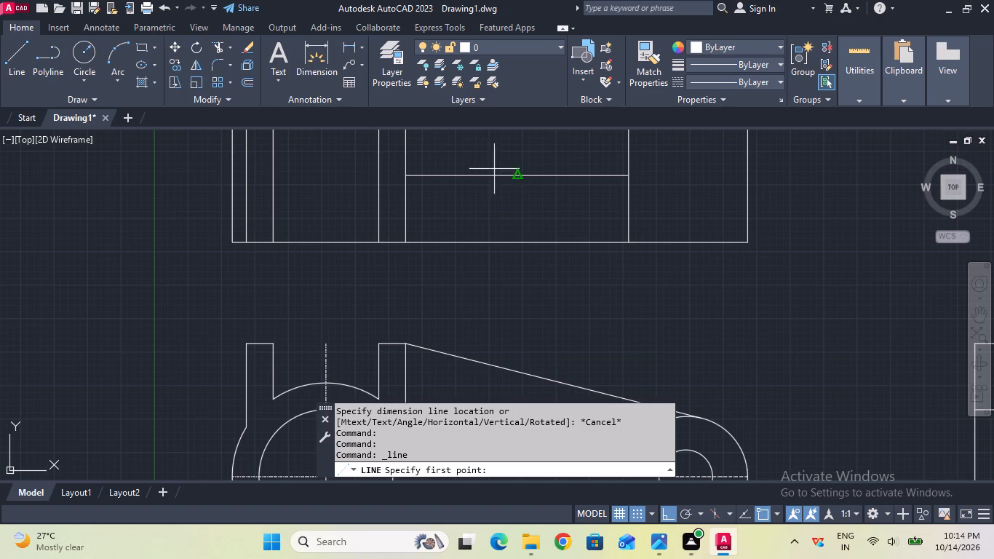
left_click(626, 175)
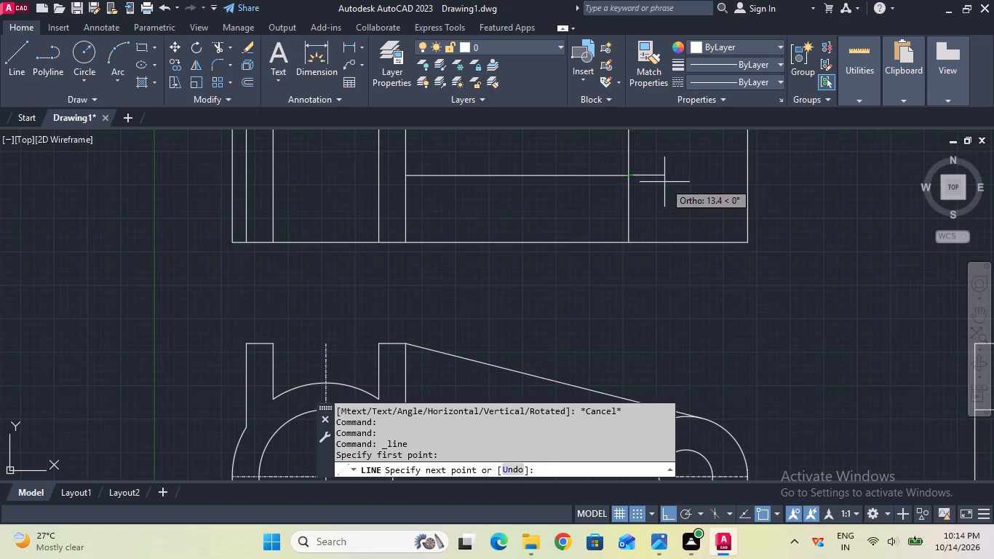
type("11")
type(".4")
key("Return")
key("Escape")
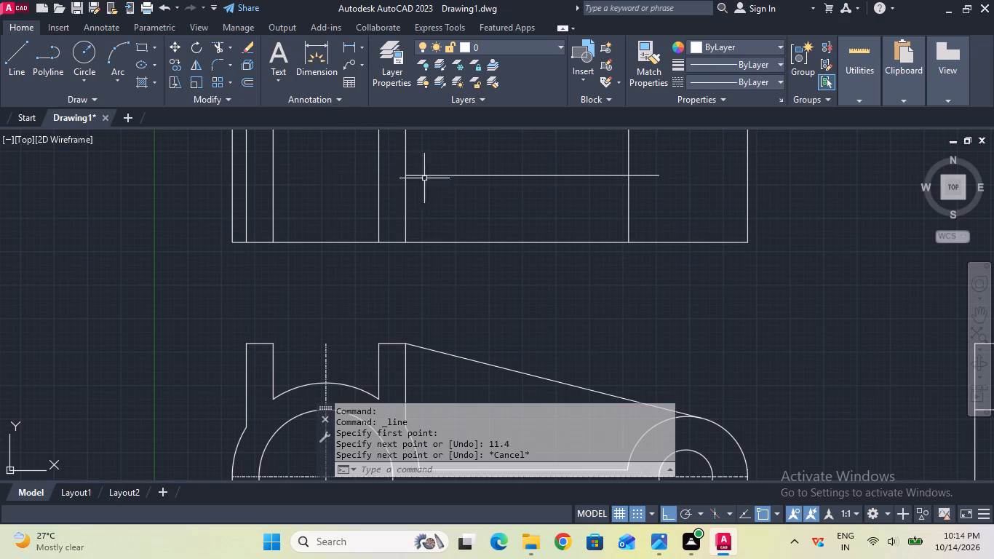
Offset the top view's middle line and its short extension upward by 10.
middle_click_drag(494, 164, 503, 252)
scroll(498, 187, "down", 1)
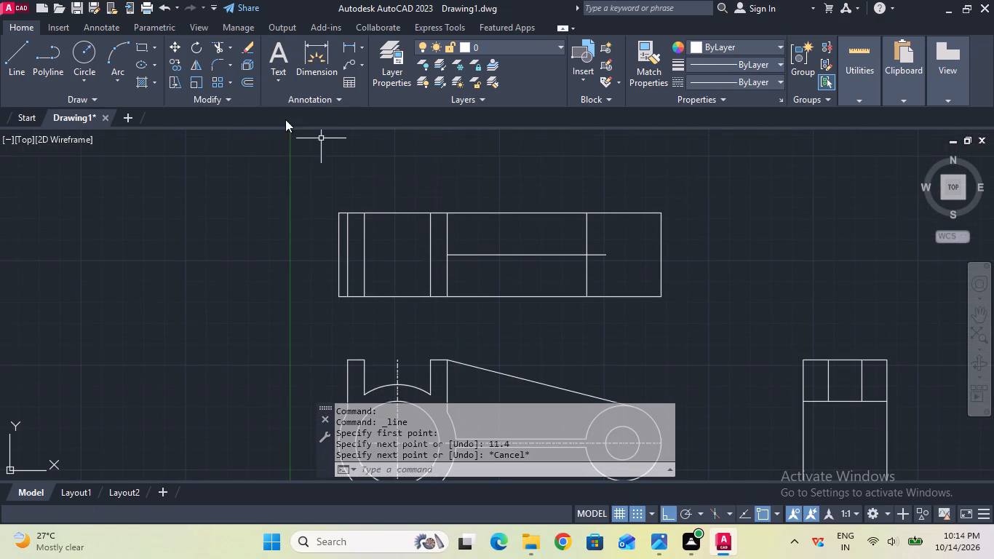
left_click(244, 84)
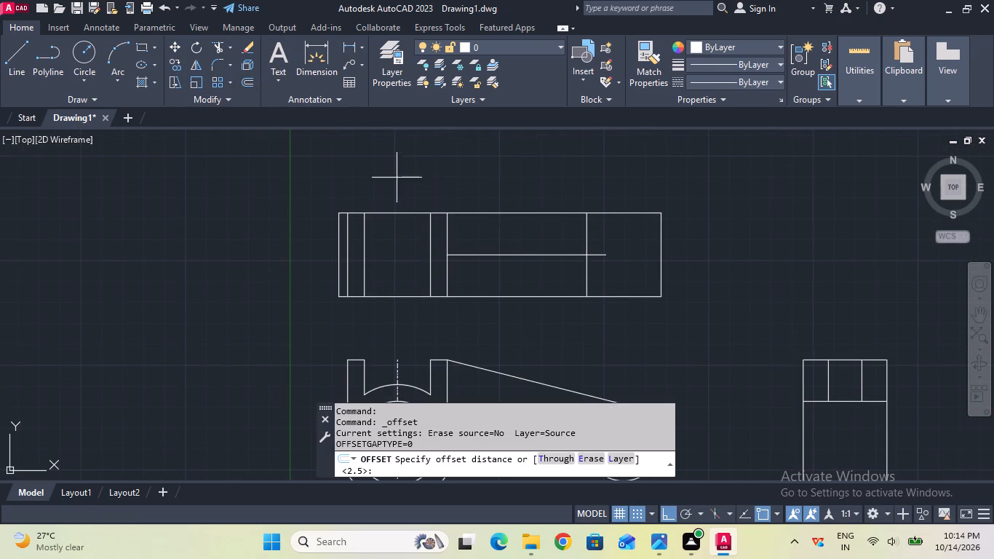
left_click(520, 253)
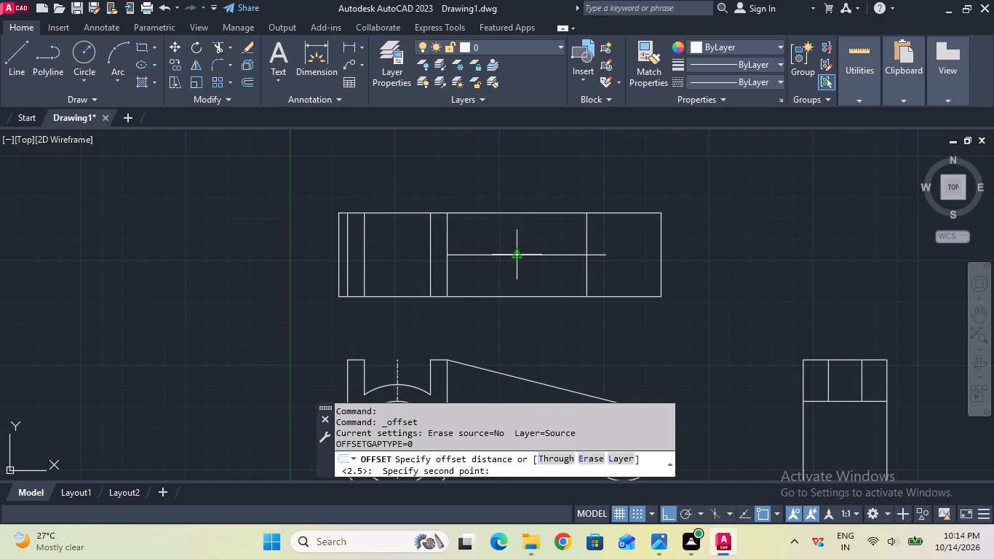
type("10")
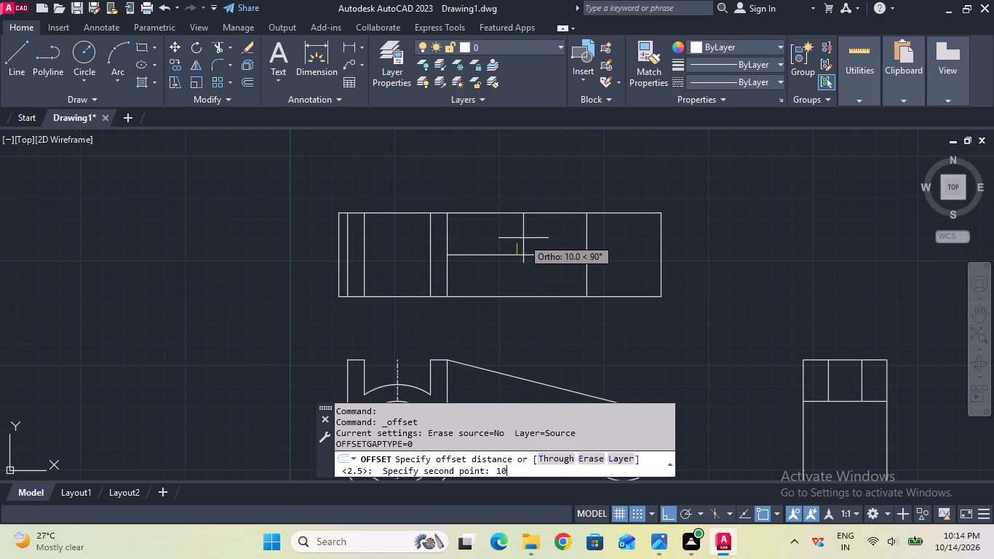
key("Return")
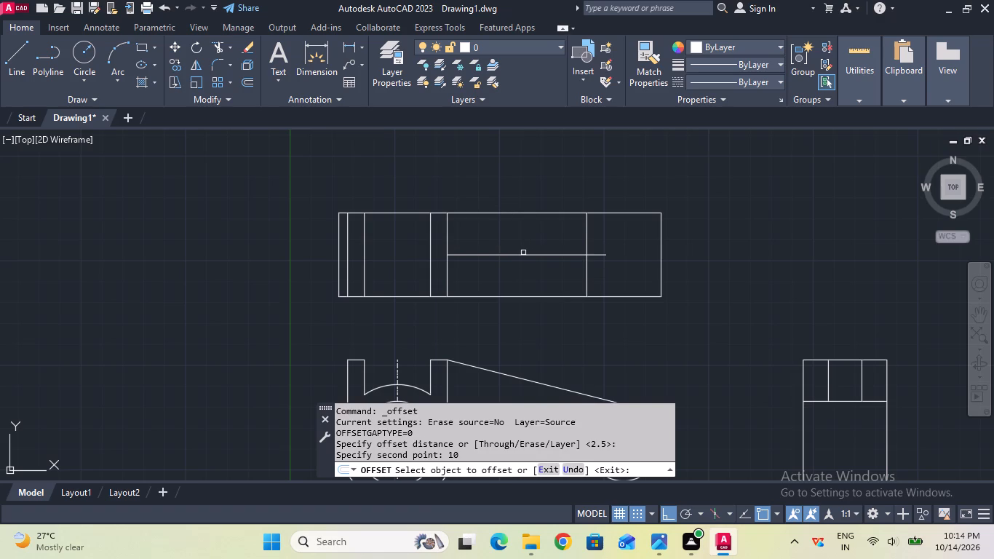
left_click(523, 253)
left_click(524, 245)
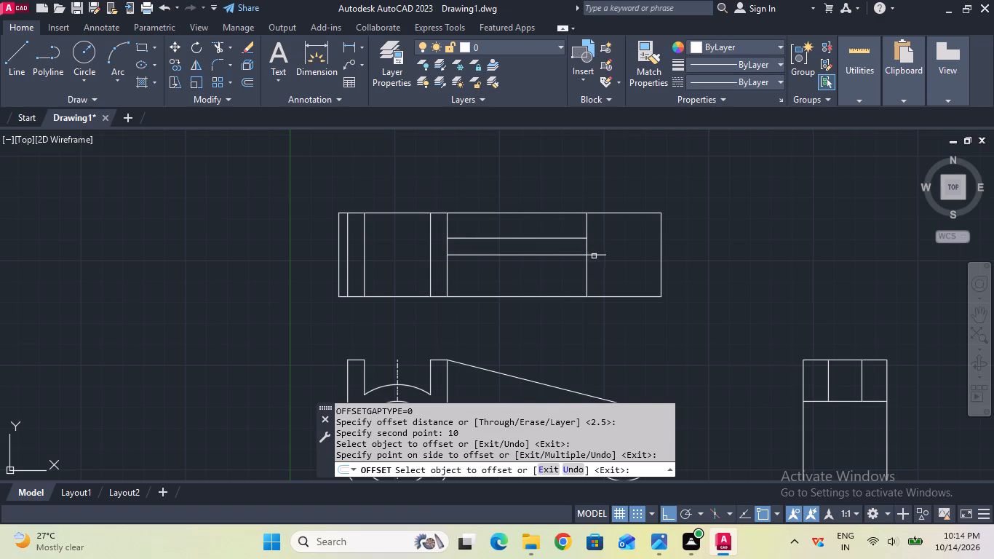
left_click(595, 254)
left_click(596, 245)
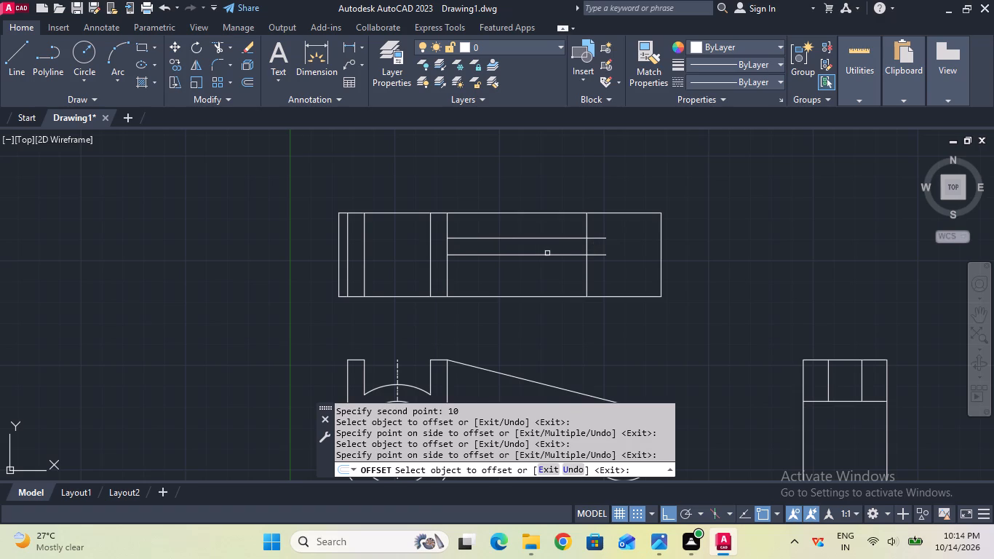
Offset the top view's middle line and its short extension downward by 10.
left_click(544, 254)
left_click(540, 262)
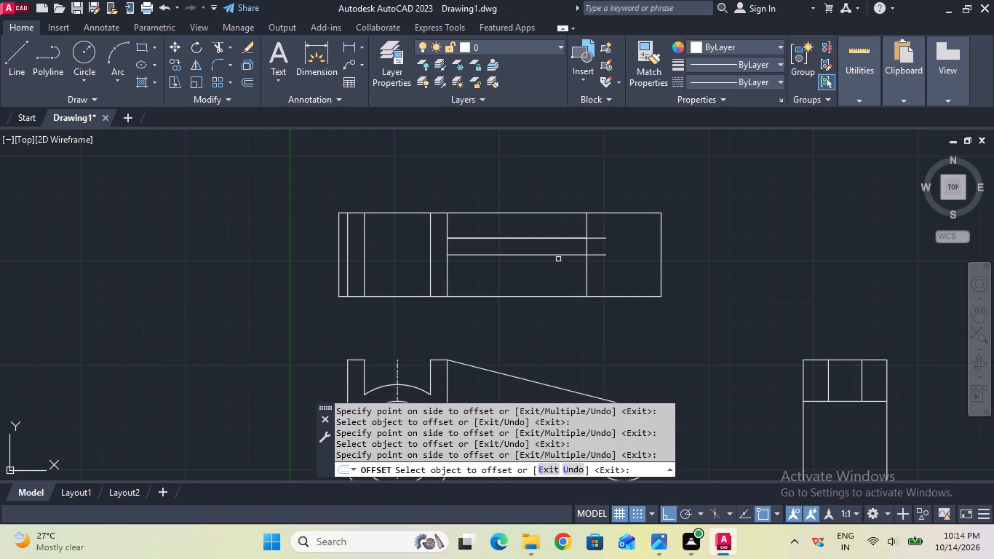
left_click(557, 254)
left_click(554, 263)
left_click(600, 256)
left_click(598, 262)
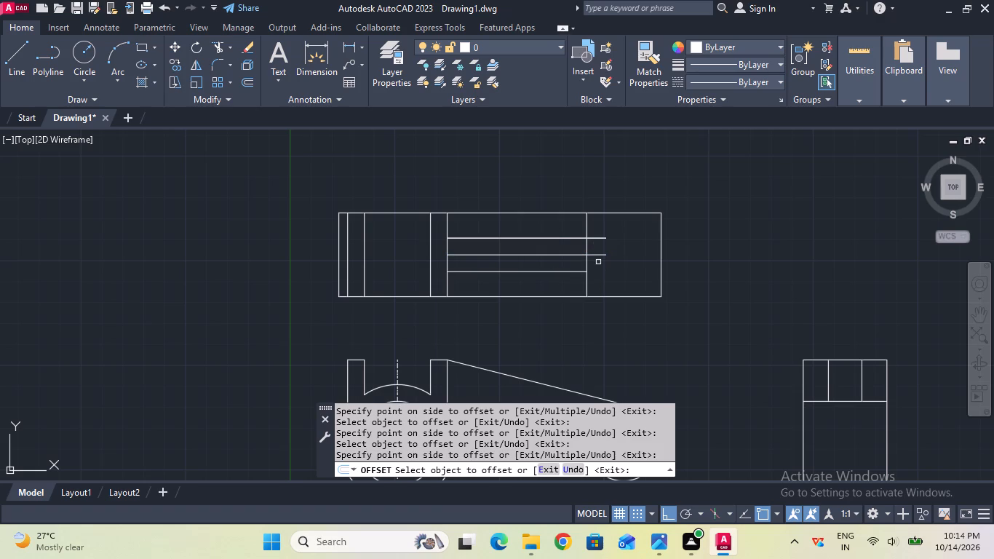
left_click(598, 258)
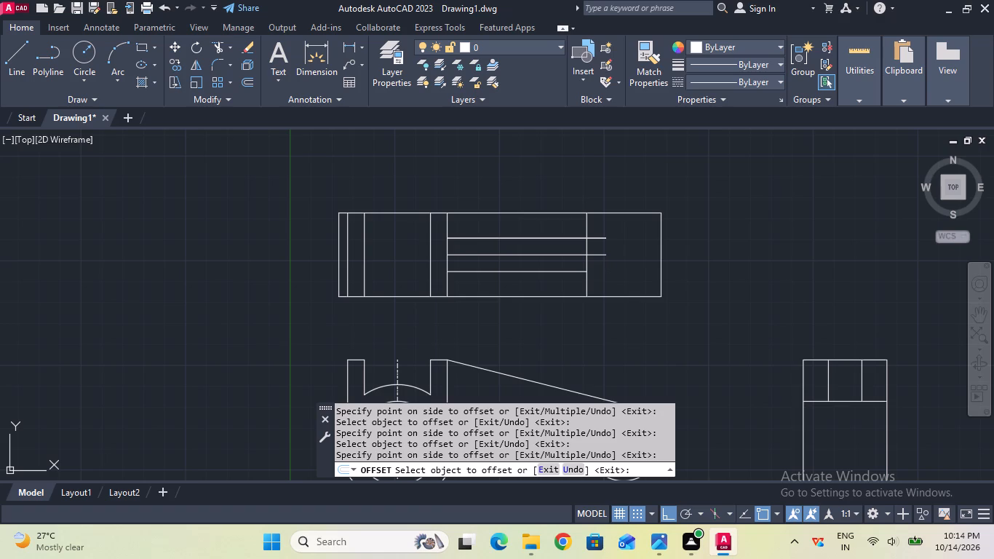
left_click(597, 253)
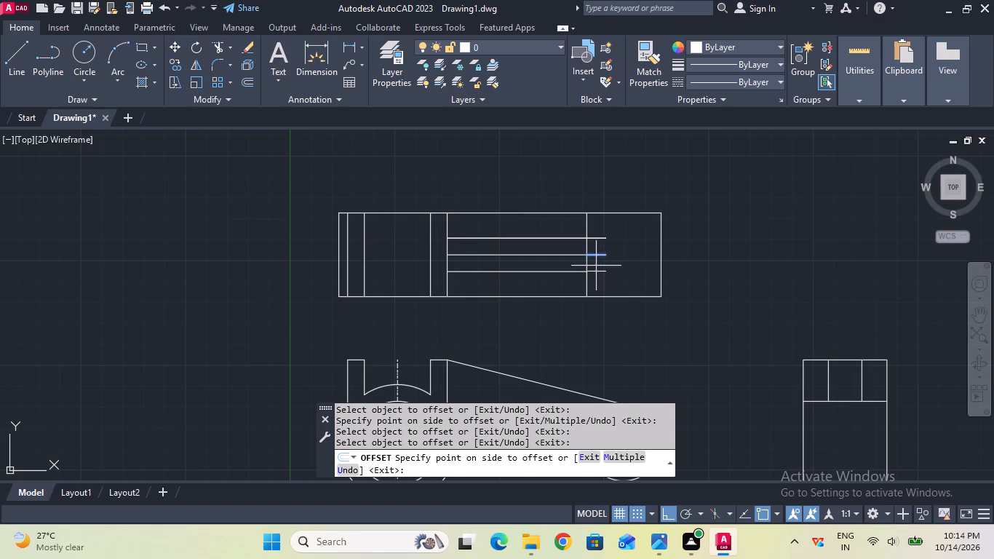
left_click(596, 266)
key("grave")
scroll(590, 260, "up", 1)
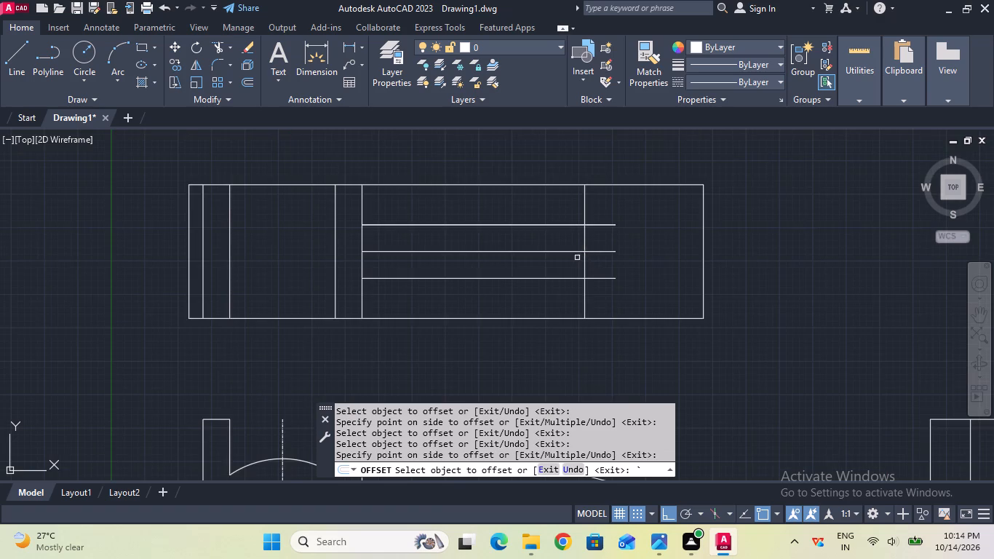
scroll(574, 258, "up", 1)
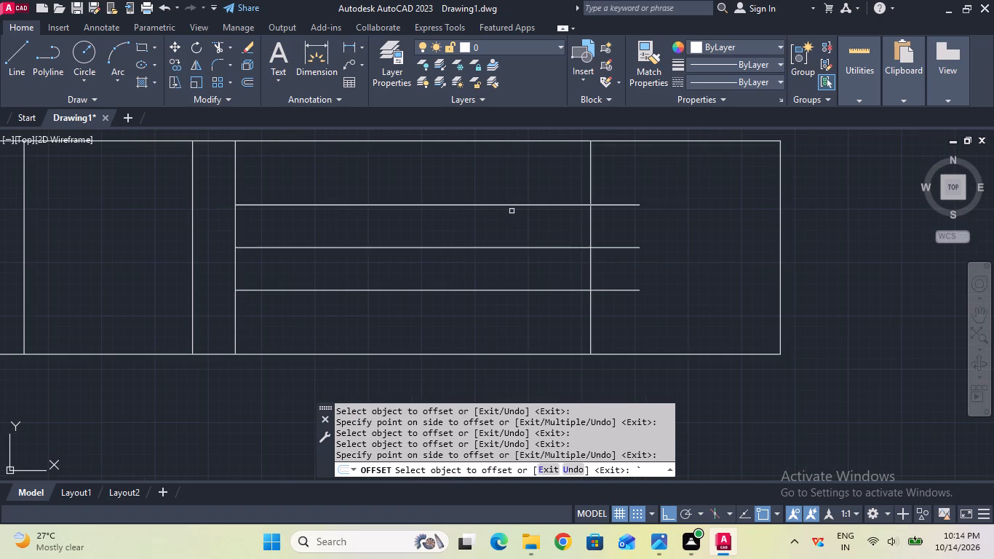
key("Escape")
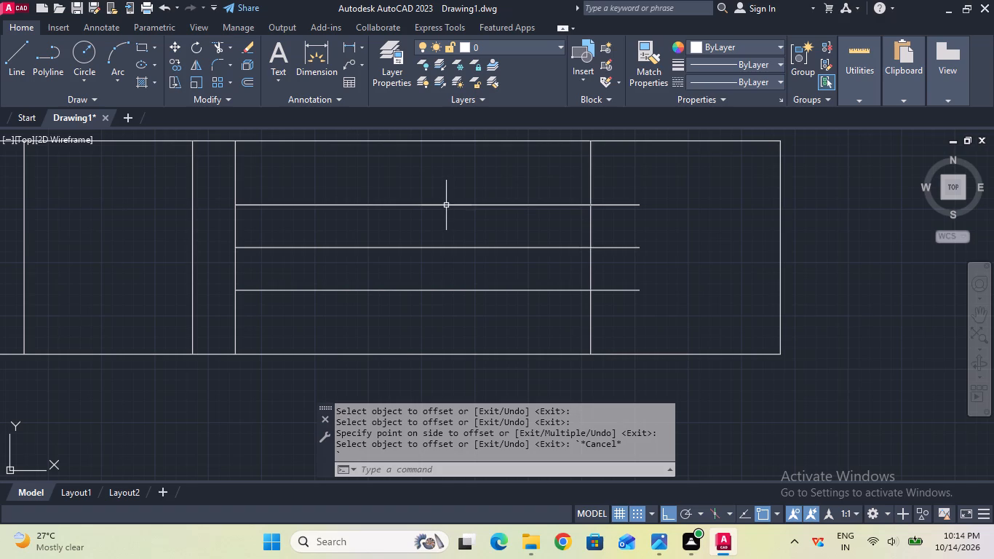
Trim away the duplicate of the top view's upper arm line and the upper extension past the small end's vertical edge.
left_click(446, 205)
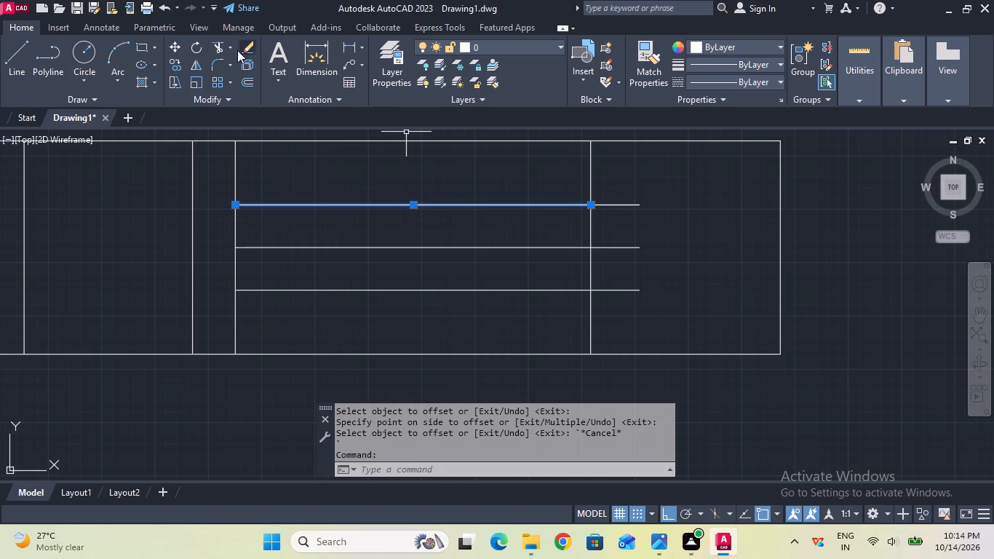
left_click(218, 49)
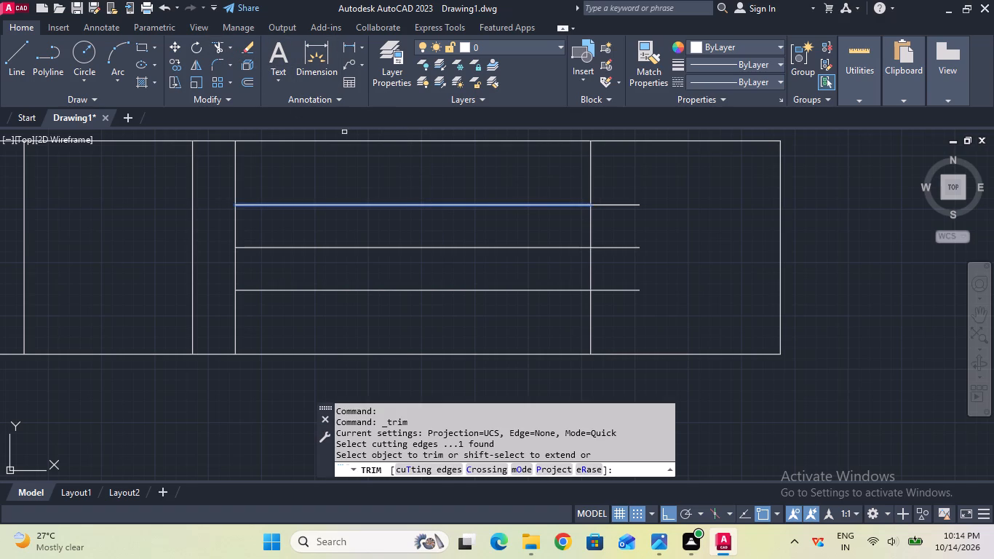
key("Escape")
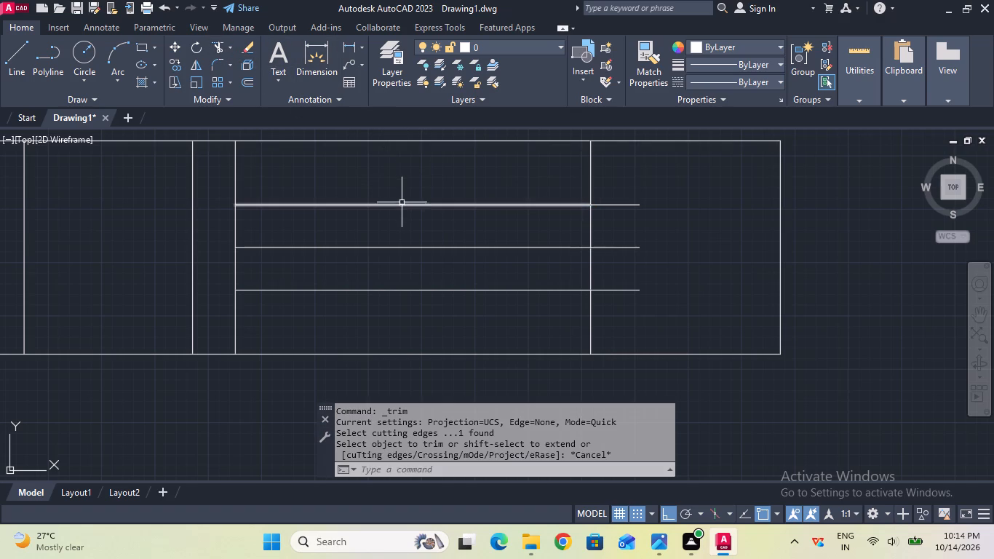
left_click(402, 204)
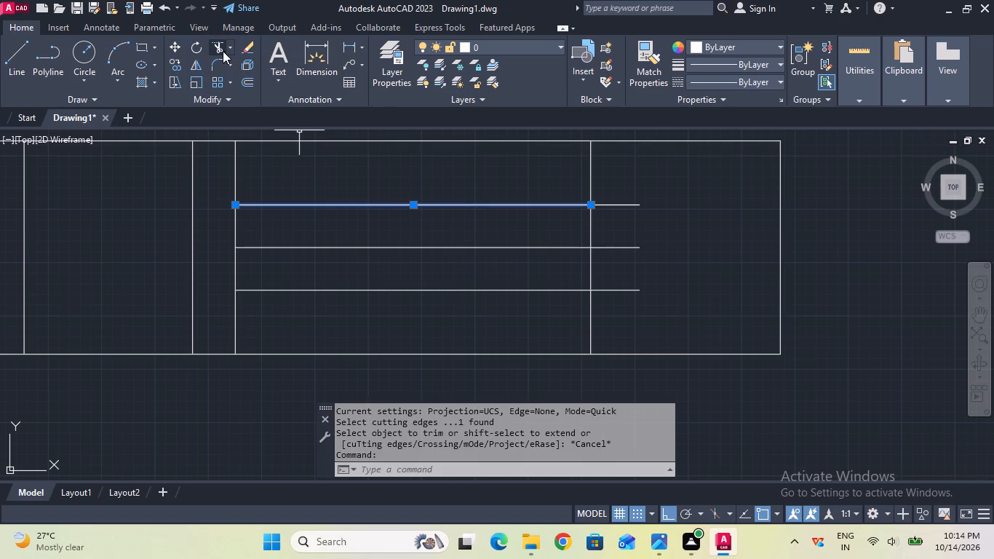
left_click(222, 49)
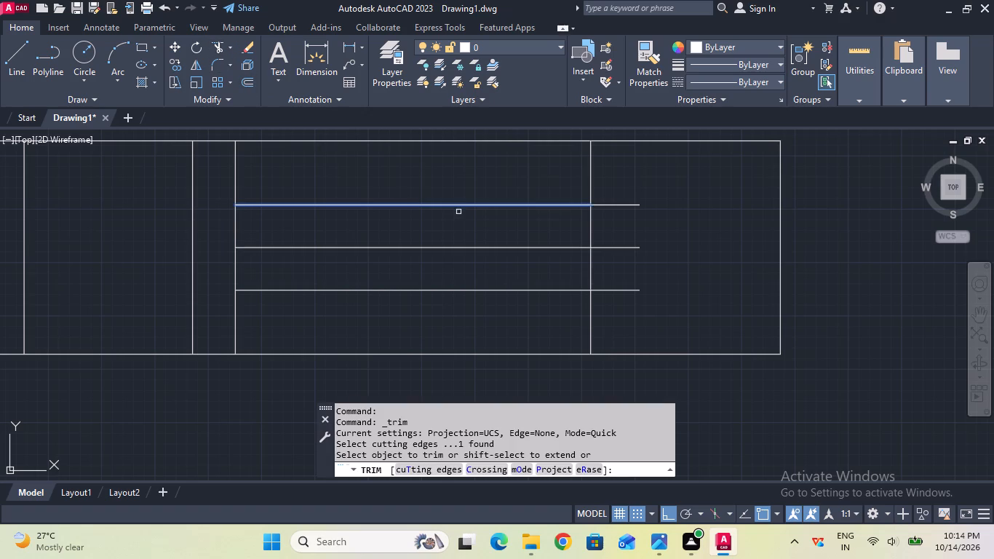
left_click(461, 205)
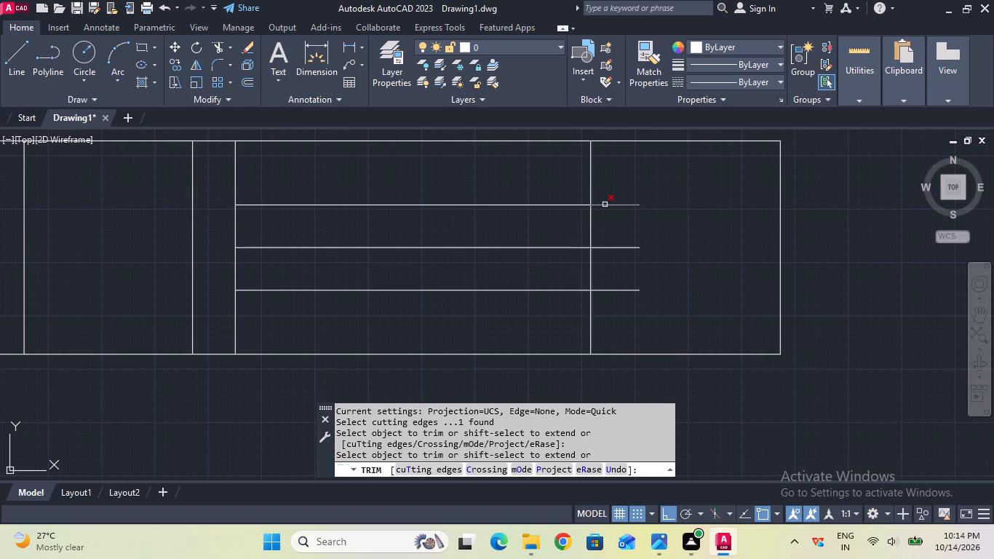
left_click(605, 205)
left_click(605, 205)
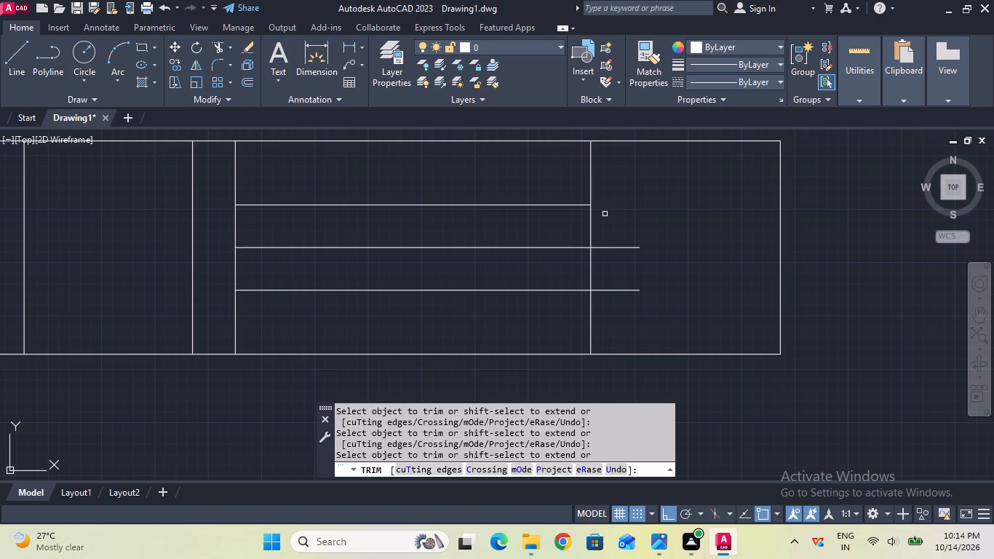
key("Escape")
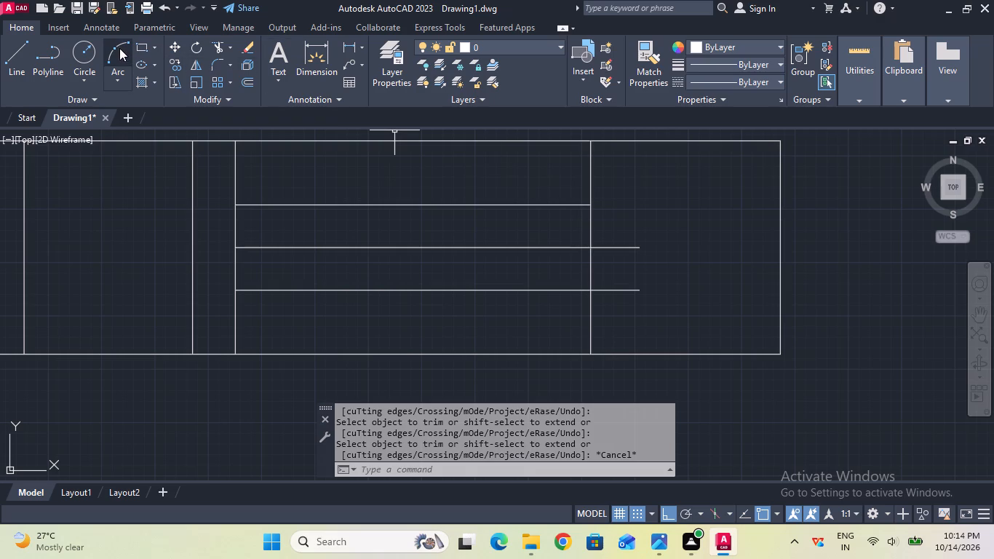
Extend the upper arm line horizontally to align with the other extensions, and close the arm's end vertically down to the lower line's end.
left_click(27, 62)
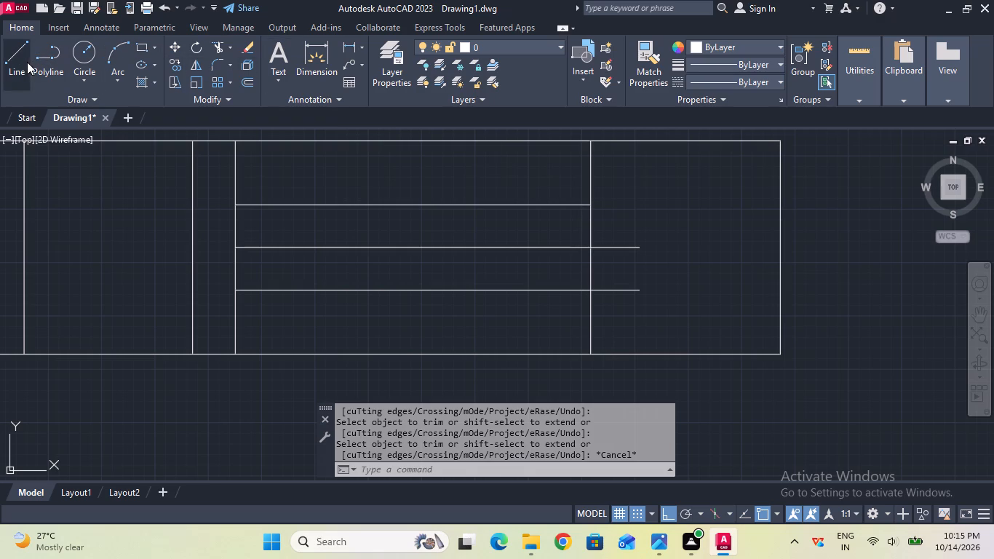
left_click(590, 207)
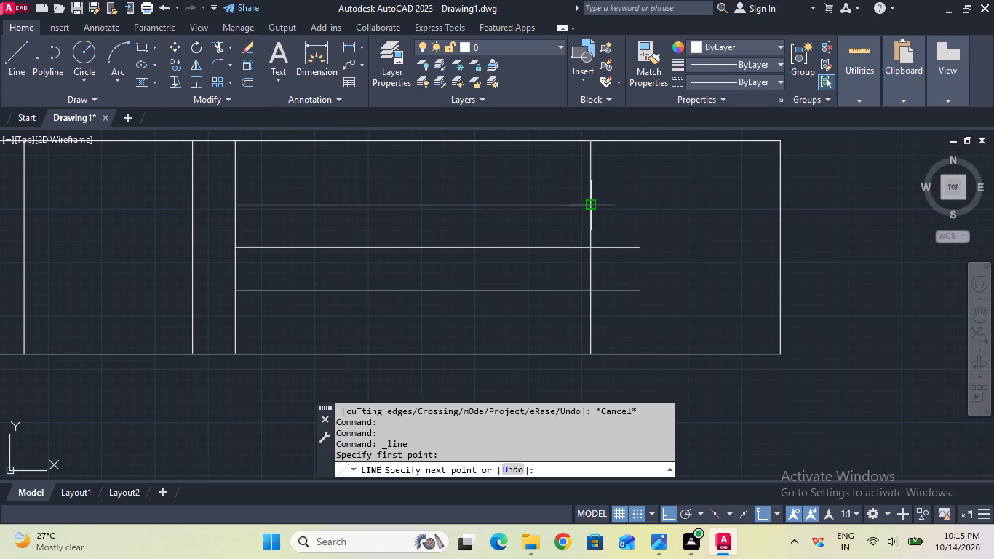
left_click(640, 206)
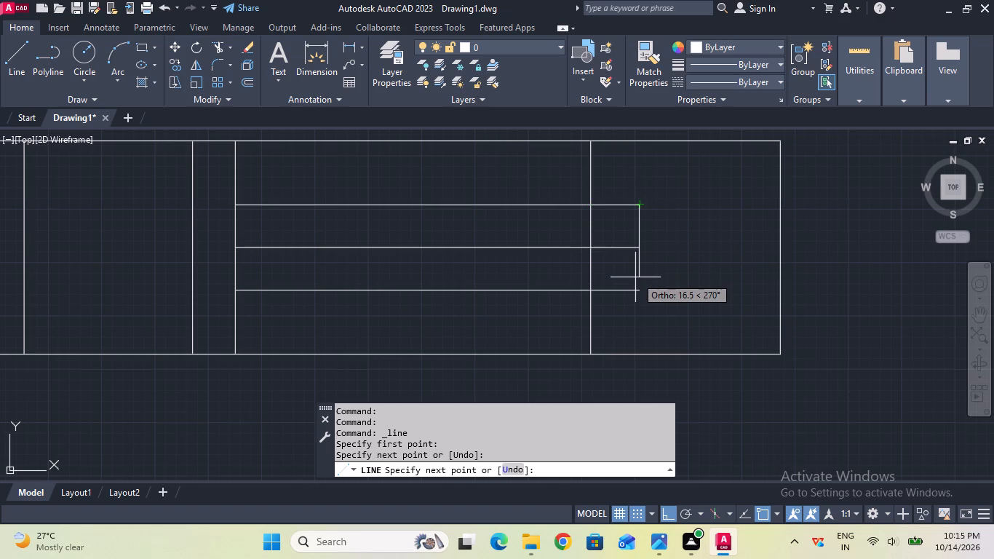
left_click(636, 288)
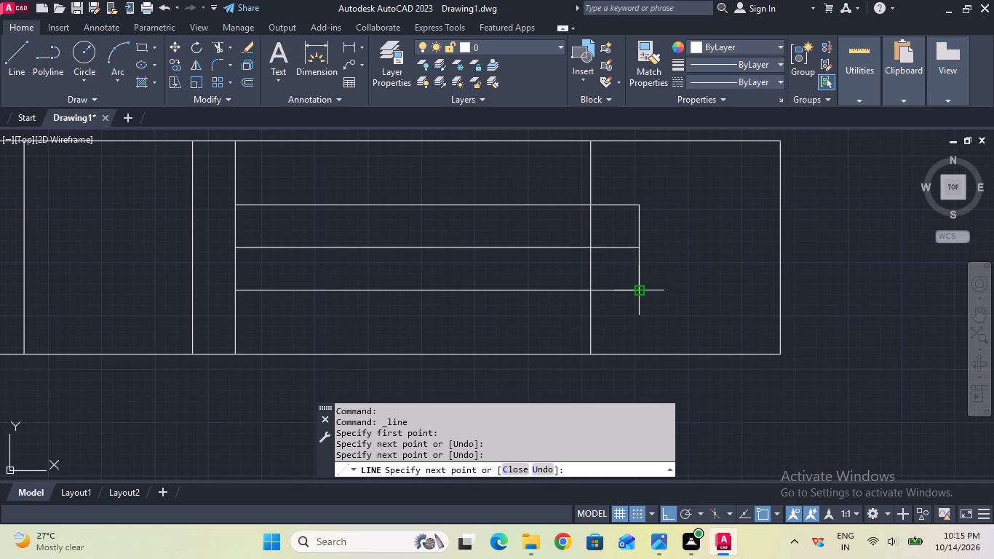
key("Escape")
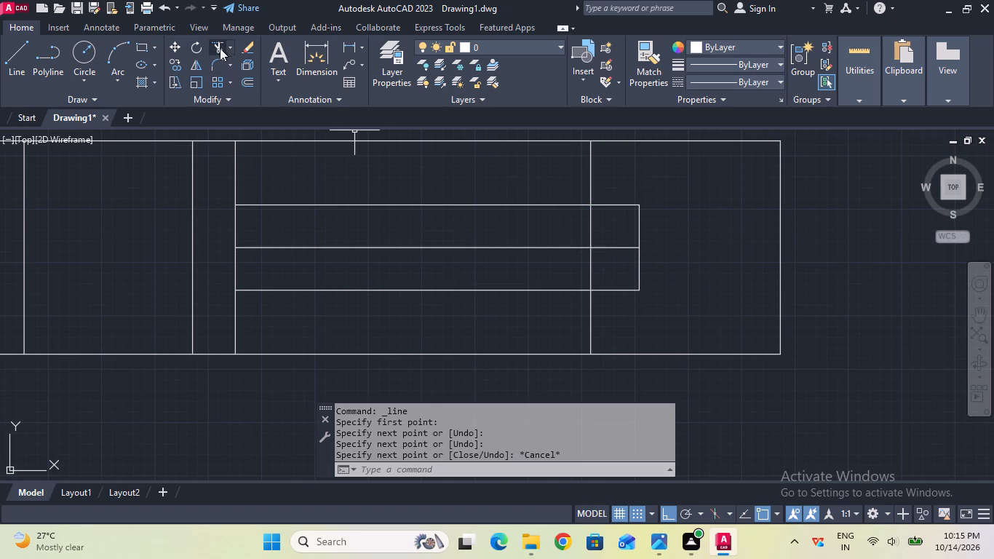
Trim away the arm's middle line with its extension and the small end's vertical edge between the upper and lower arm lines.
left_click(216, 42)
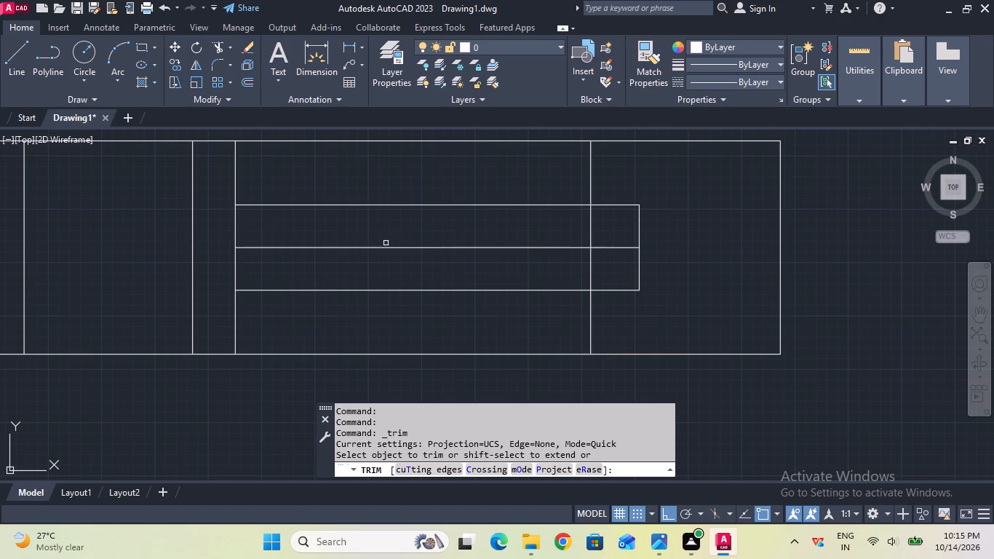
left_click(386, 243)
left_click_drag(391, 255, 394, 264)
left_click(394, 264)
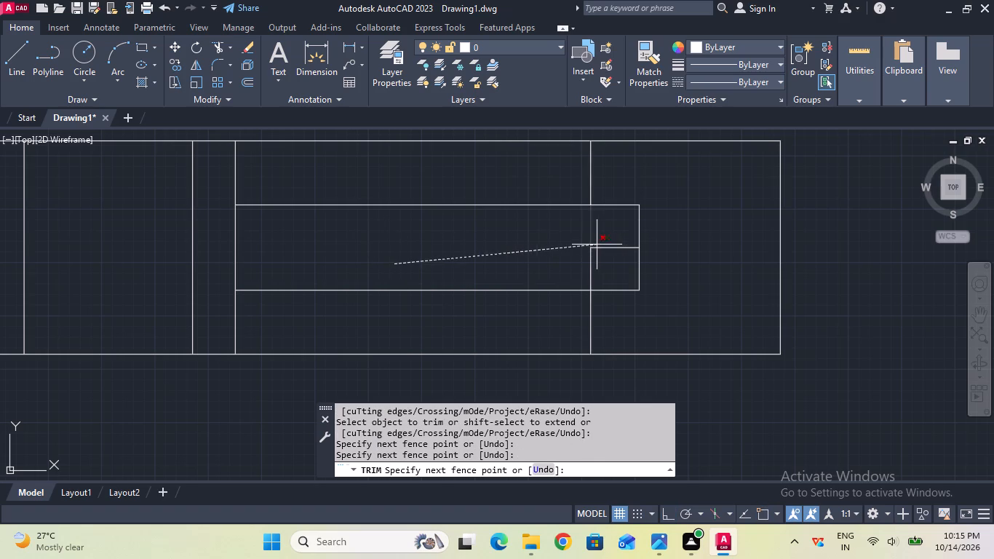
left_click(562, 245)
left_click_drag(603, 269, 610, 261)
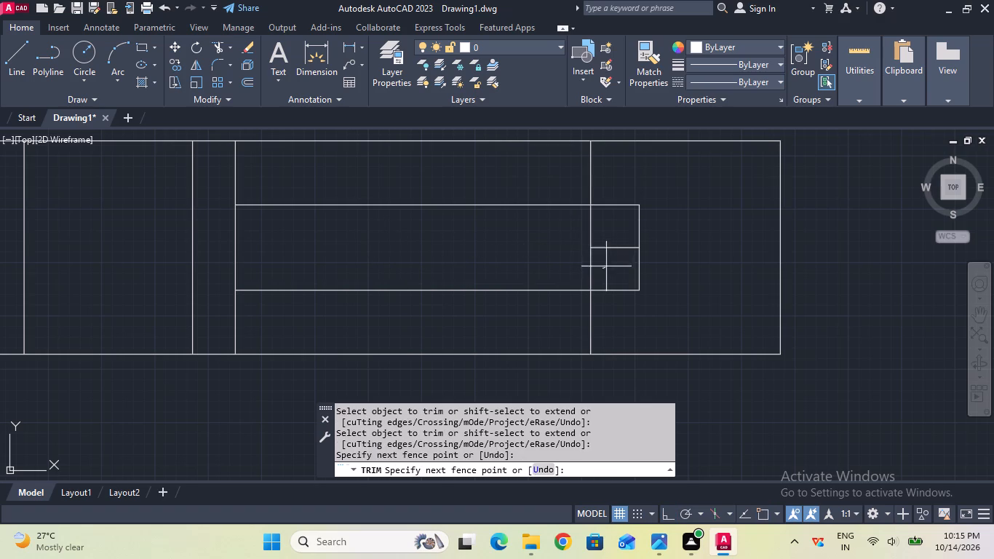
left_click_drag(610, 261, 615, 245)
left_click(616, 238)
left_click_drag(616, 238, 594, 243)
left_click(592, 244)
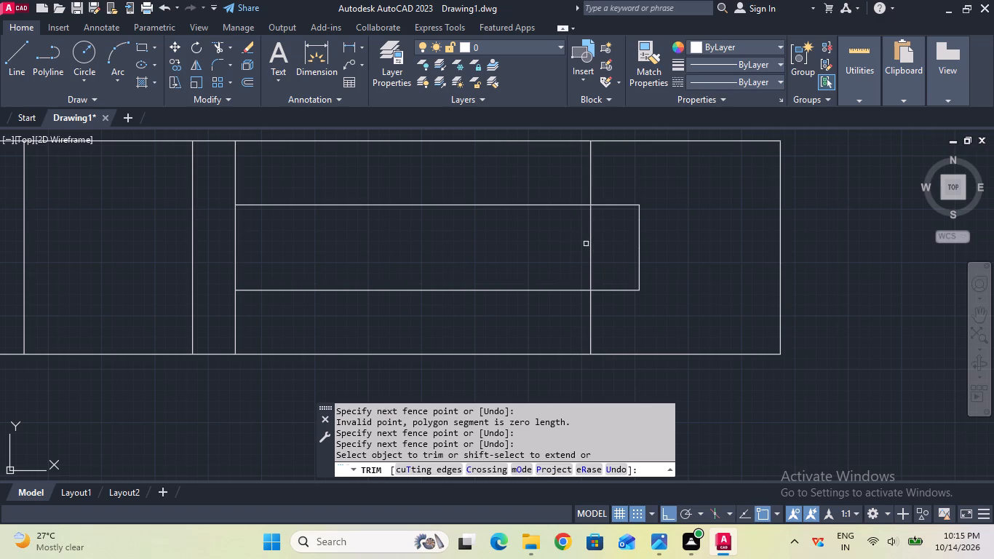
left_click_drag(585, 244, 603, 242)
left_click(603, 242)
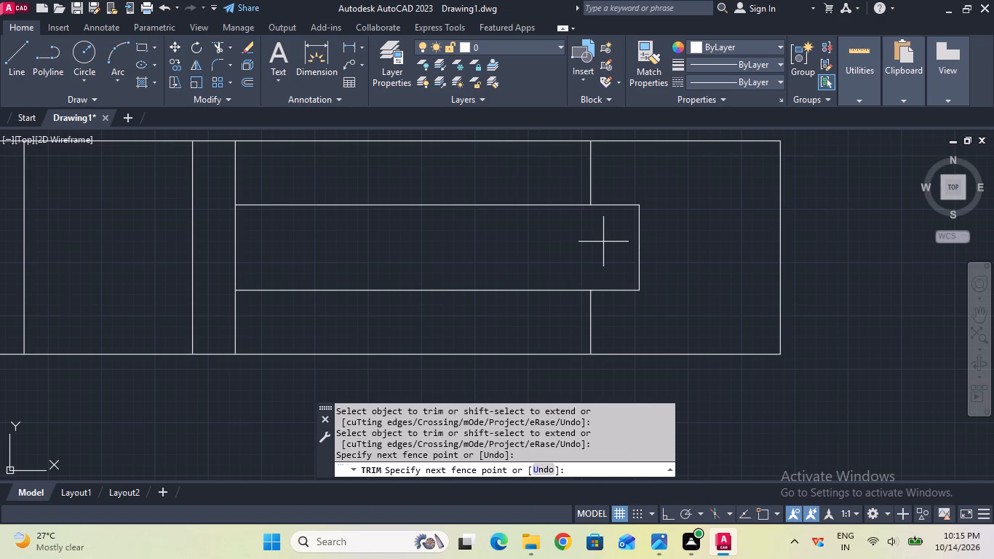
key("Escape")
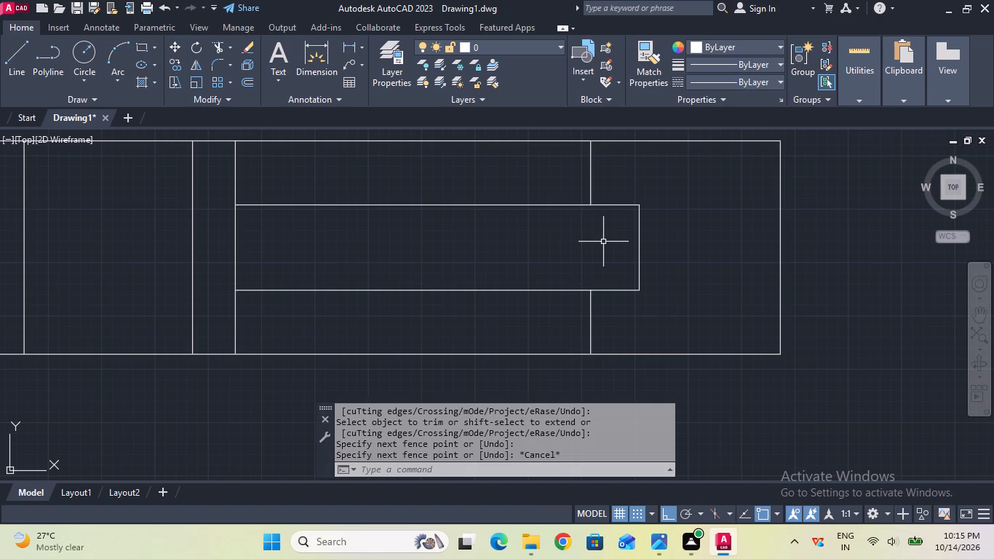
Draw a vertical projection line from the front view web's upper corner at the large outer circle to the top view's lower arm line.
scroll(564, 223, "down", 1)
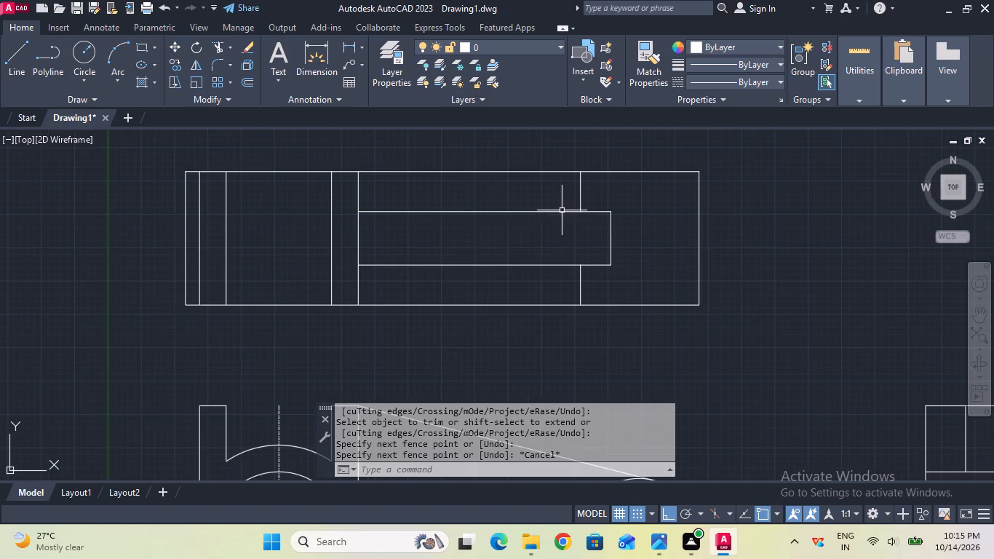
scroll(558, 213, "down", 1)
middle_click_drag(550, 223, 573, 164)
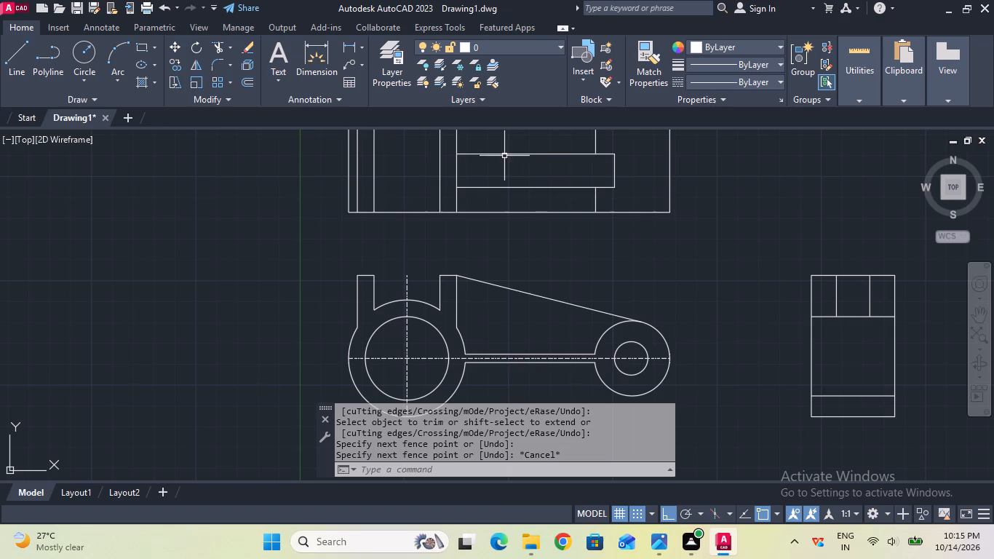
left_click(7, 55)
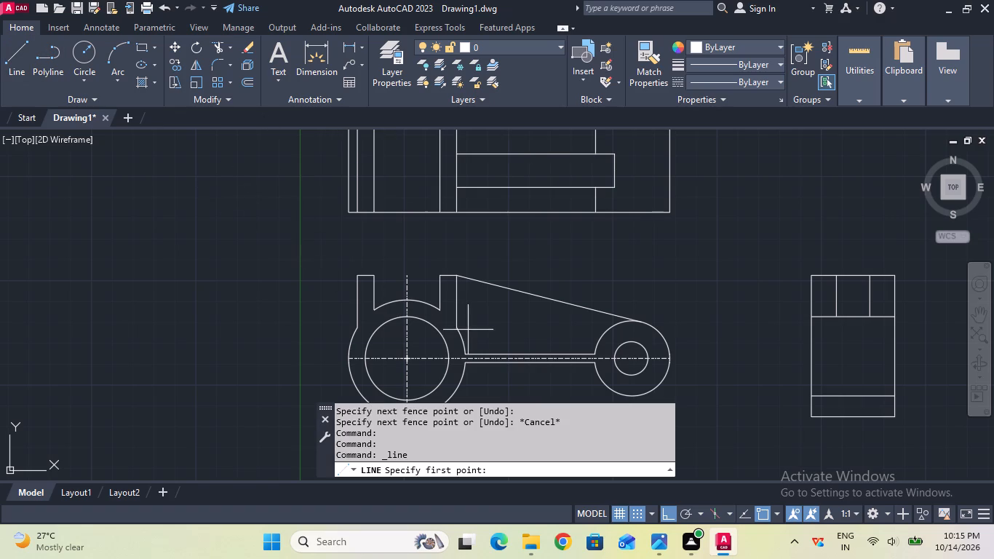
left_click(469, 350)
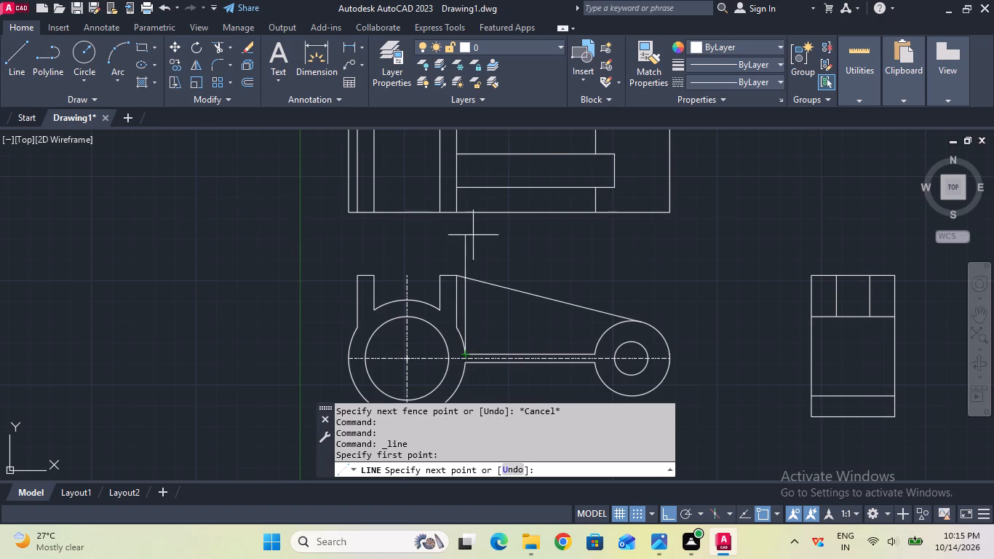
left_click(469, 189)
key("Escape")
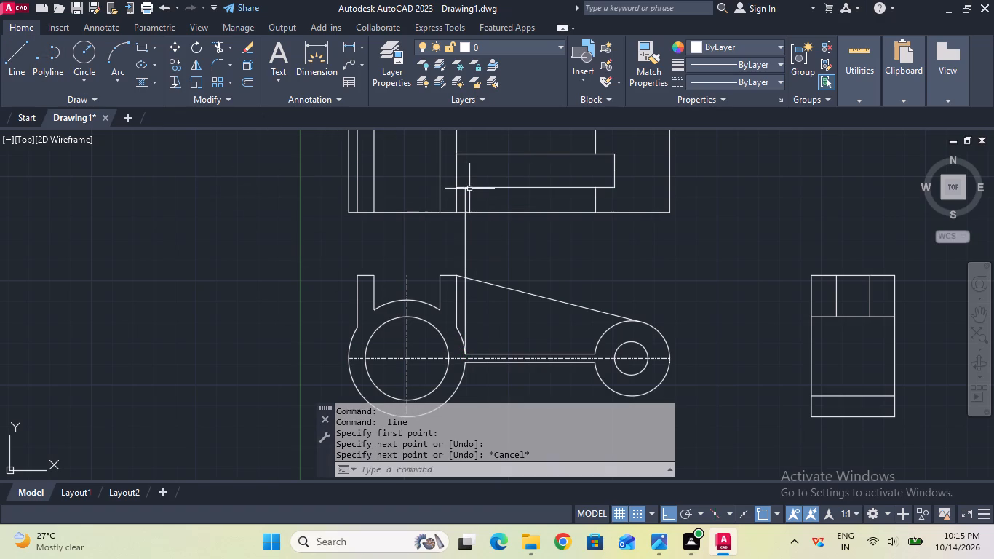
Draw a vertical line in the top view from the projection line's end on the lower arm line up to the upper outline.
middle_click_drag(471, 182, 469, 236)
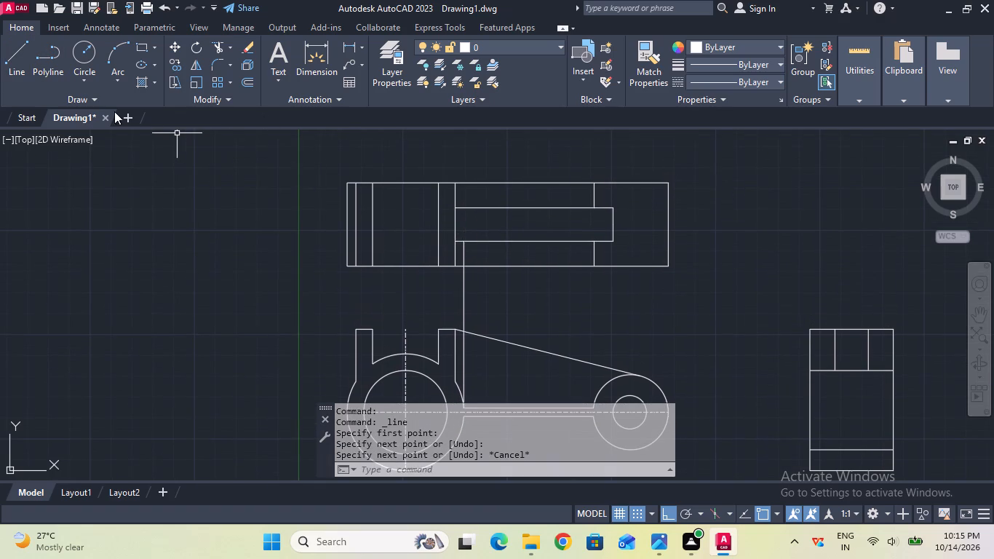
left_click_drag(20, 59, 81, 88)
left_click(22, 51)
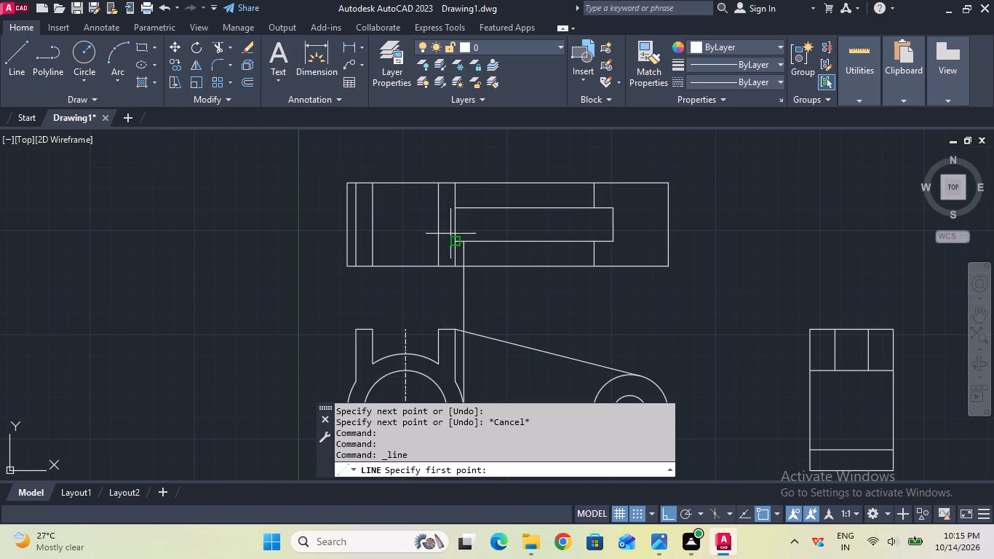
left_click(464, 238)
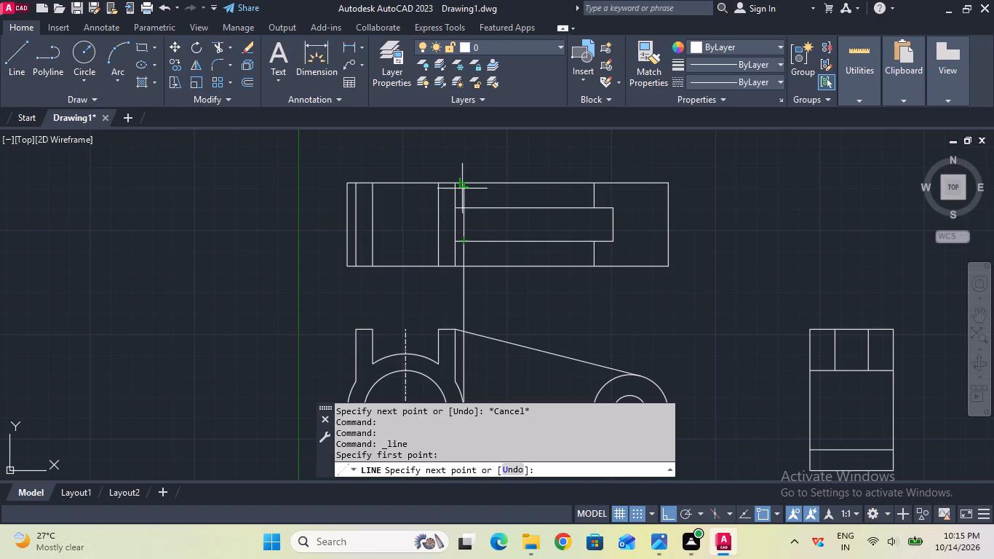
left_click(463, 183)
key("Escape")
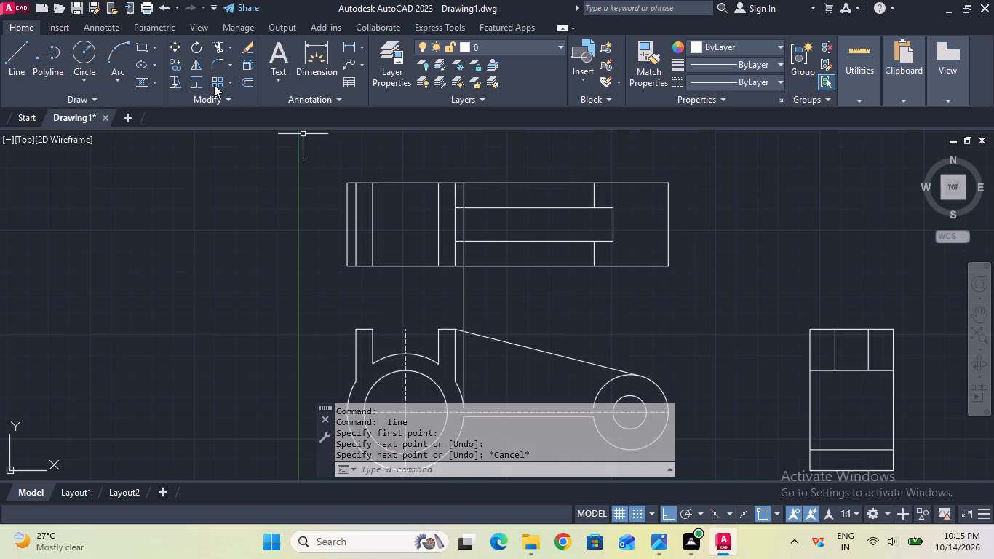
Trim the new vertical line between the top view's arm lines and remove the projection line below the top view down to the web.
left_click(220, 51)
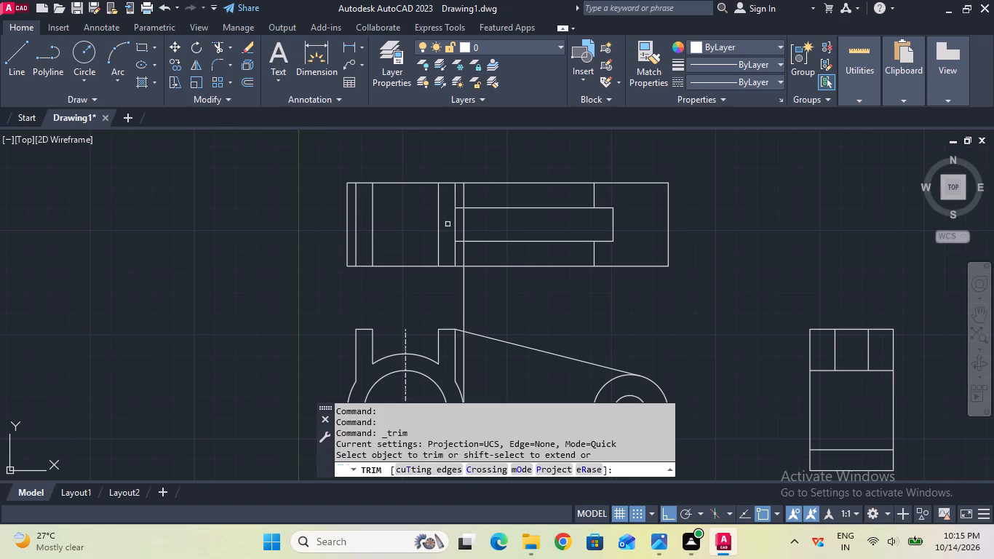
left_click(459, 224)
left_click(464, 224)
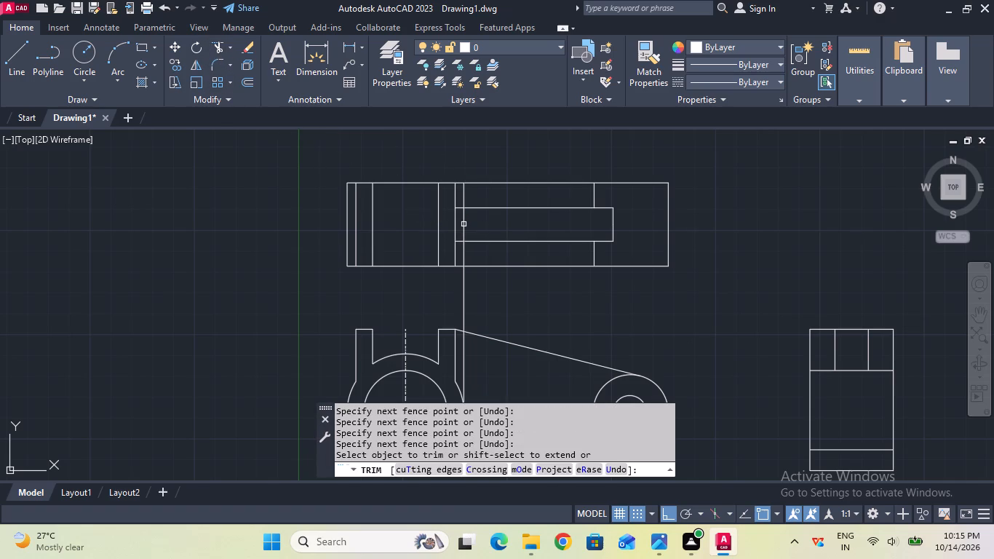
key("Escape")
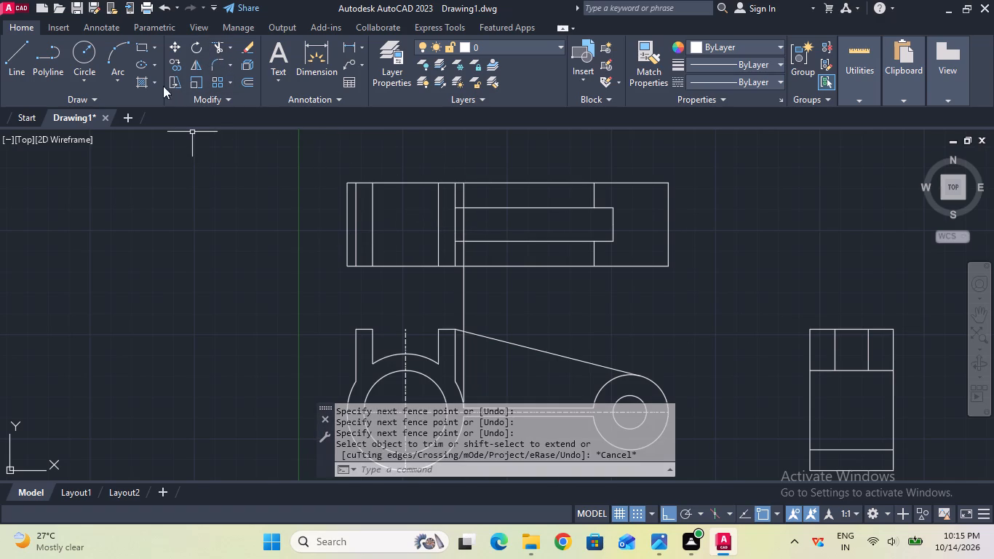
left_click_drag(217, 47, 220, 58)
left_click(220, 44)
left_click(466, 227)
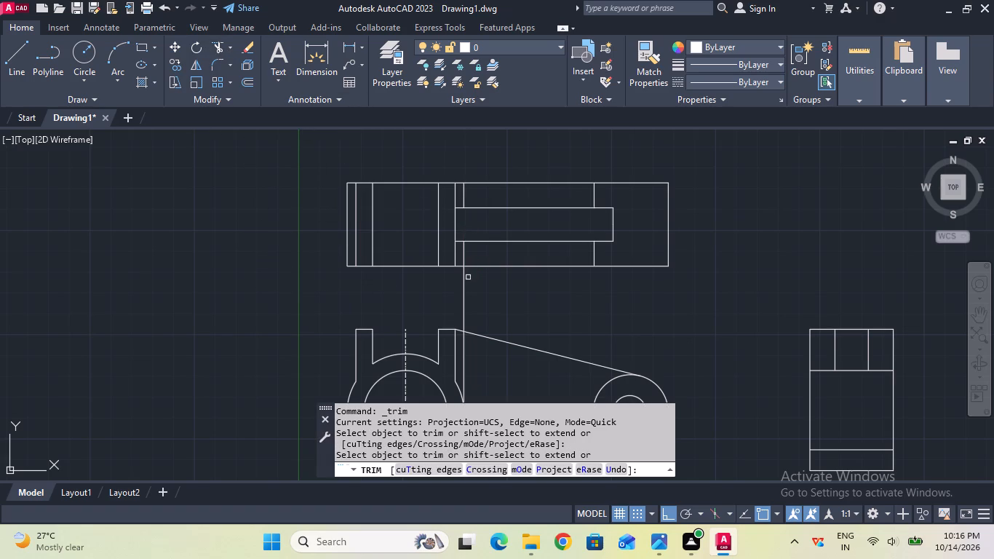
left_click(464, 282)
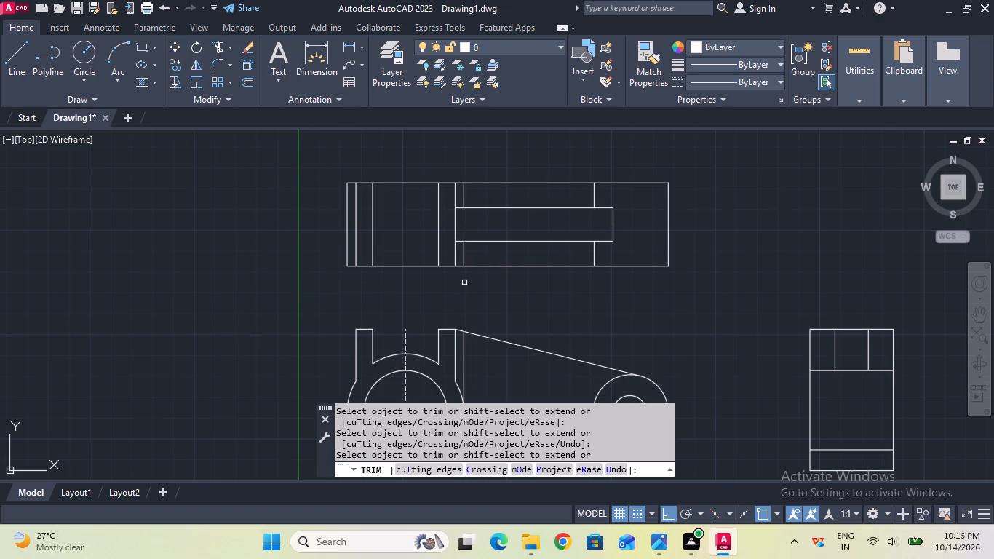
middle_click_drag(463, 291, 448, 229)
left_click(448, 283)
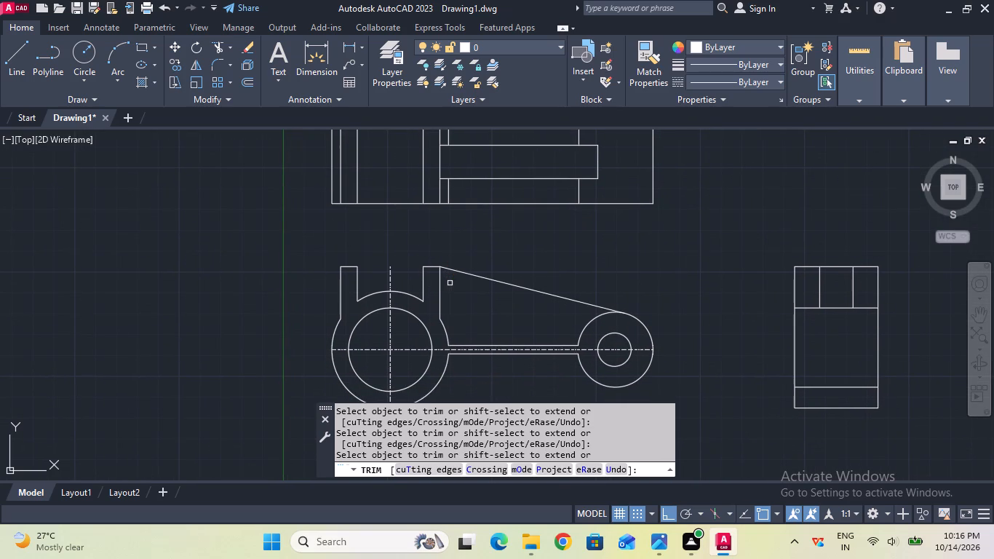
scroll(488, 254, "down", 1)
key("Escape")
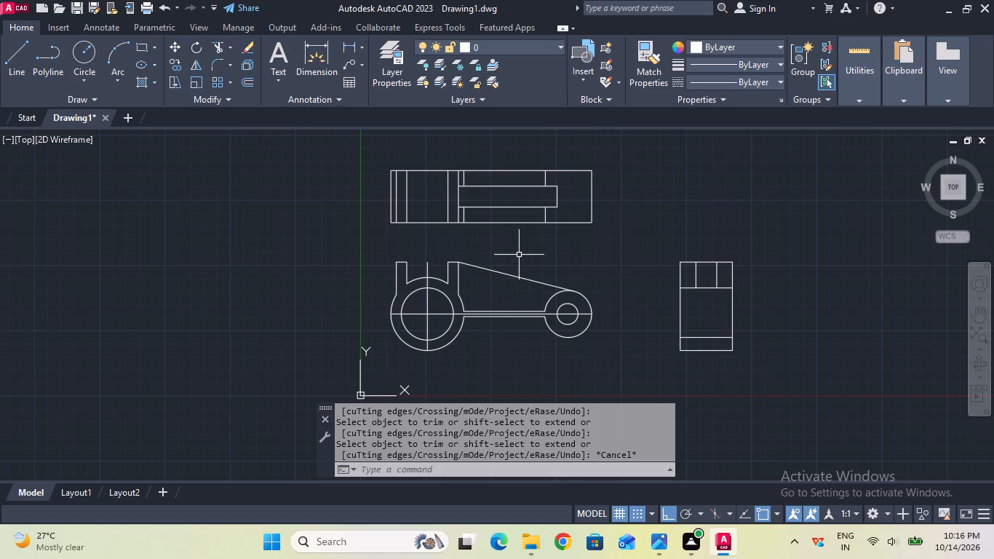
Offset the front view web's upper line upward and its lower line downward by 2.5.
scroll(504, 307, "up", 2)
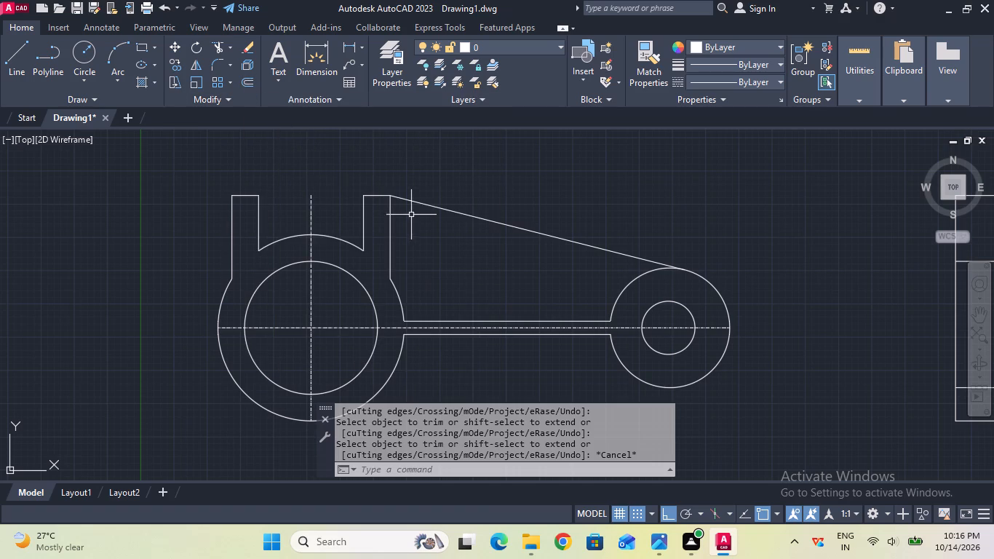
scroll(456, 240, "up", 1)
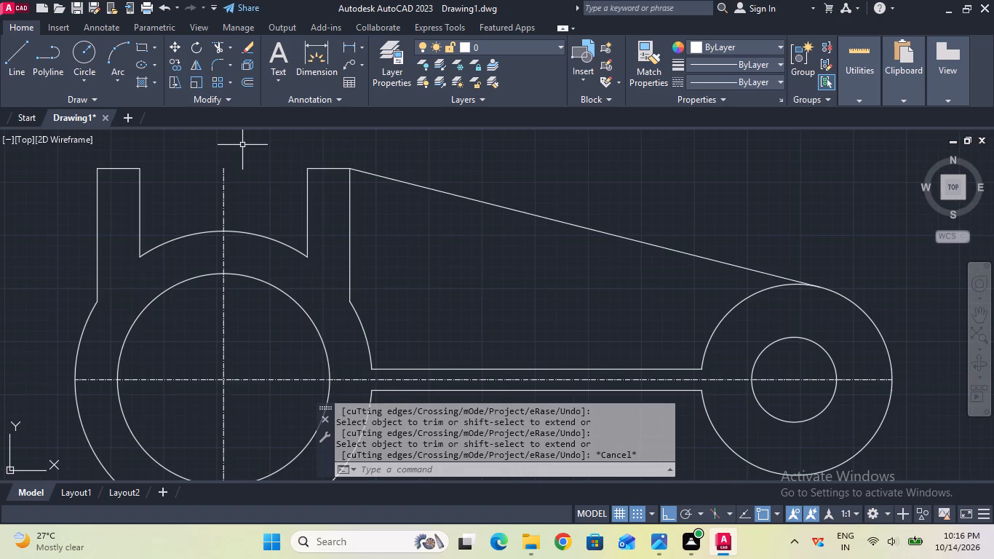
left_click(253, 82)
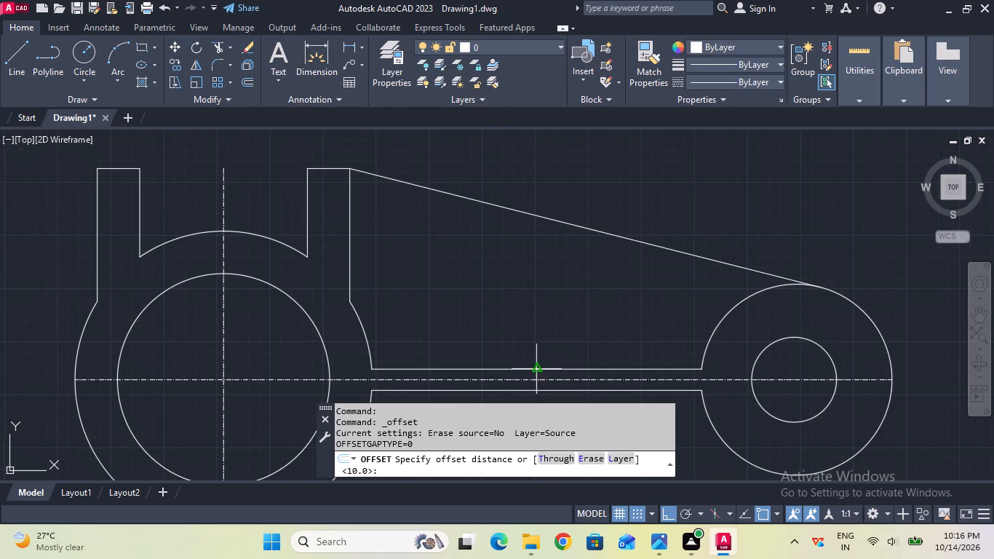
left_click(536, 371)
type("2.5")
key("Return")
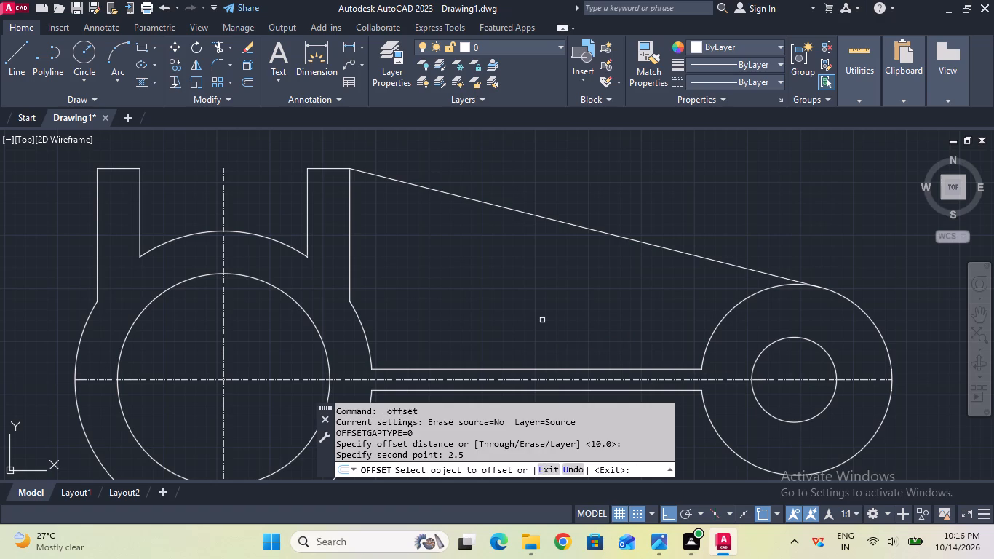
left_click(540, 370)
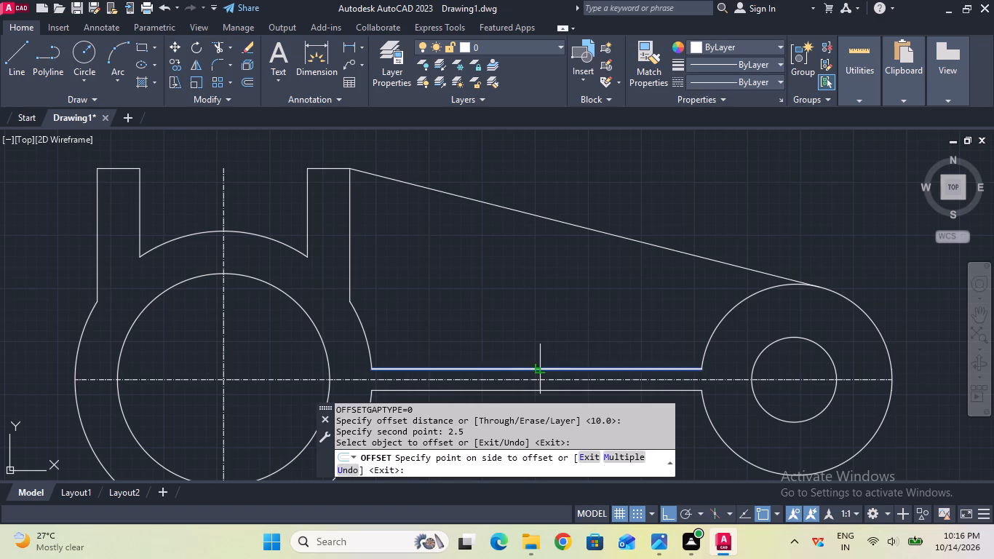
left_click(541, 356)
left_click(540, 390)
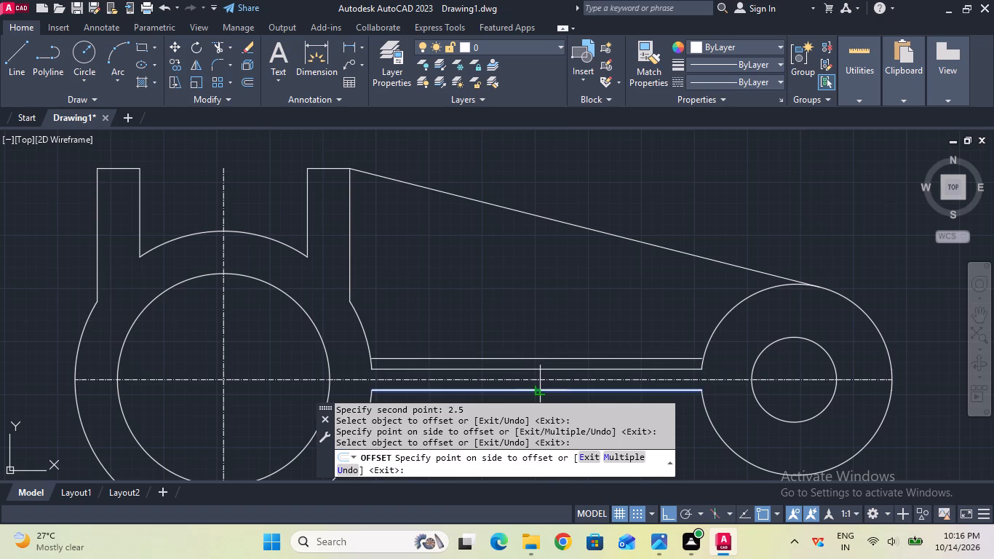
scroll(541, 393, "down", 1)
middle_click_drag(541, 393, 541, 389)
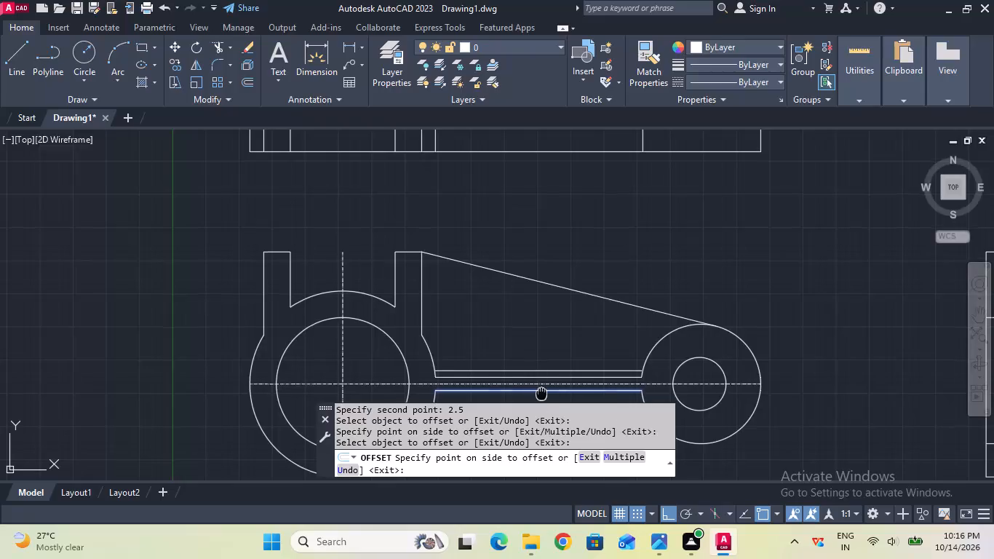
middle_click_drag(541, 389, 538, 319)
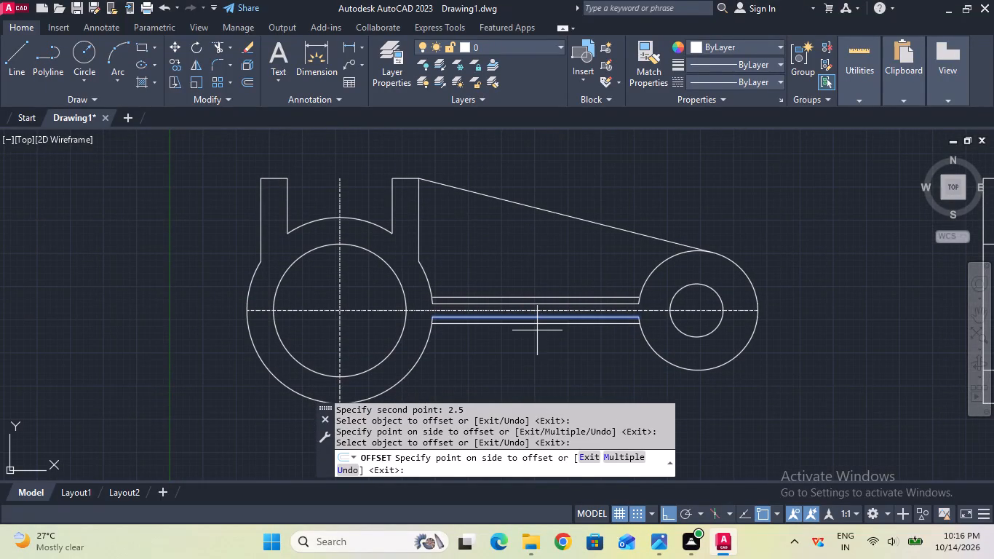
left_click(537, 330)
key("Escape")
Extend both ends of the two offset web lines to the outer arcs of the large and small ends.
scroll(537, 330, "up", 2)
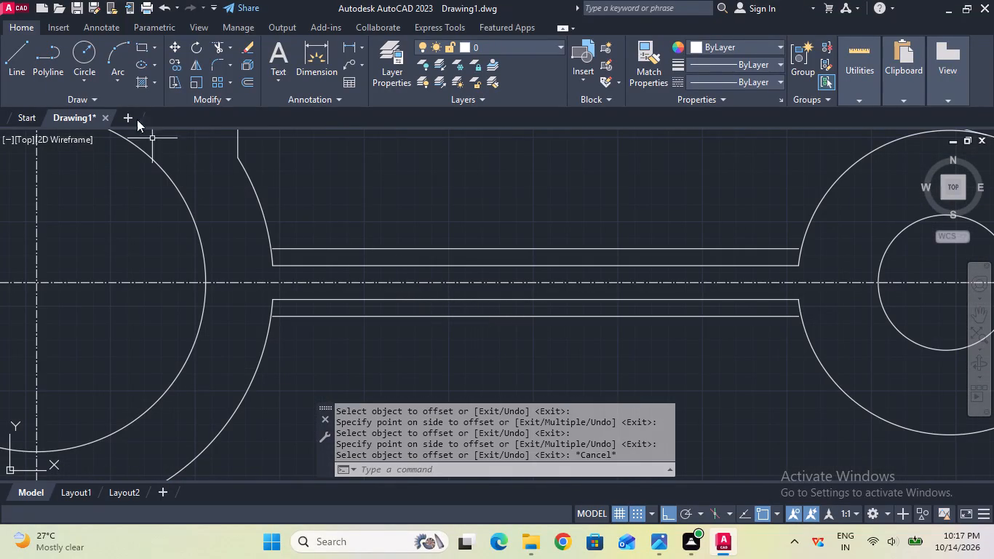
left_click(226, 52)
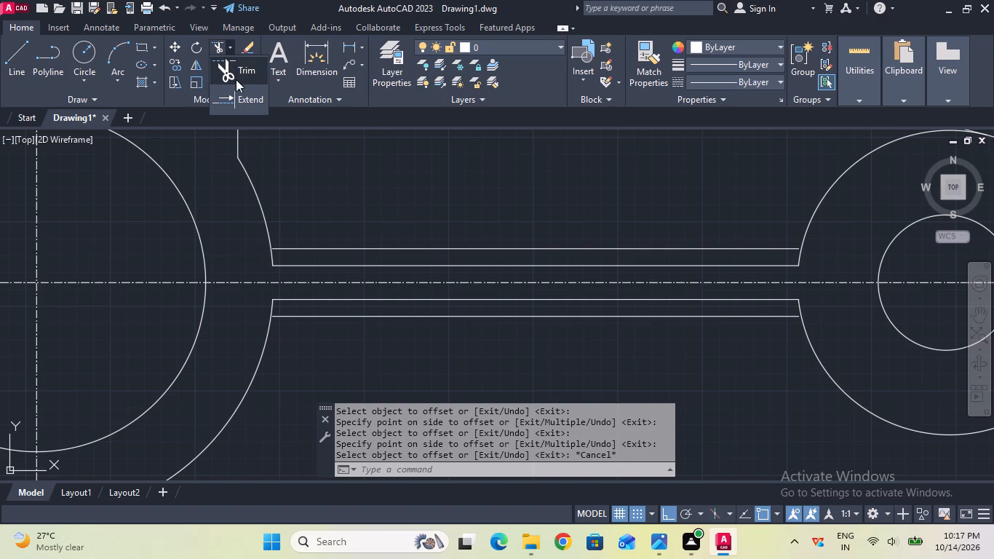
left_click(237, 94)
left_click(278, 248)
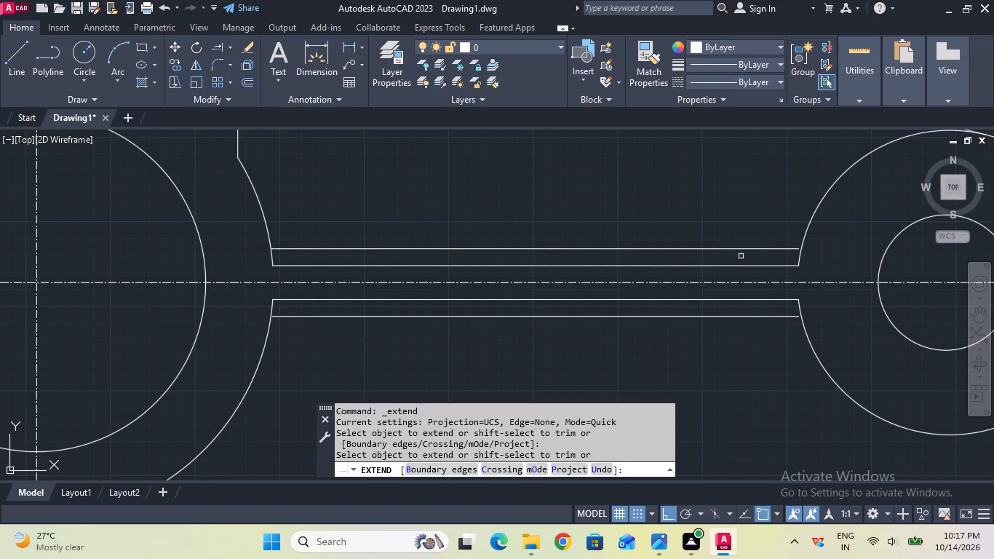
left_click(770, 250)
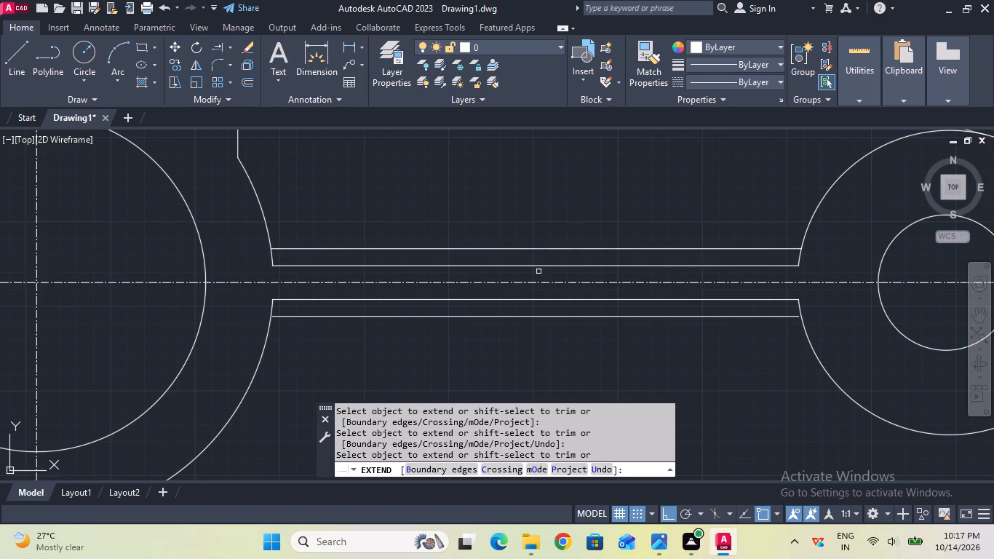
left_click(368, 317)
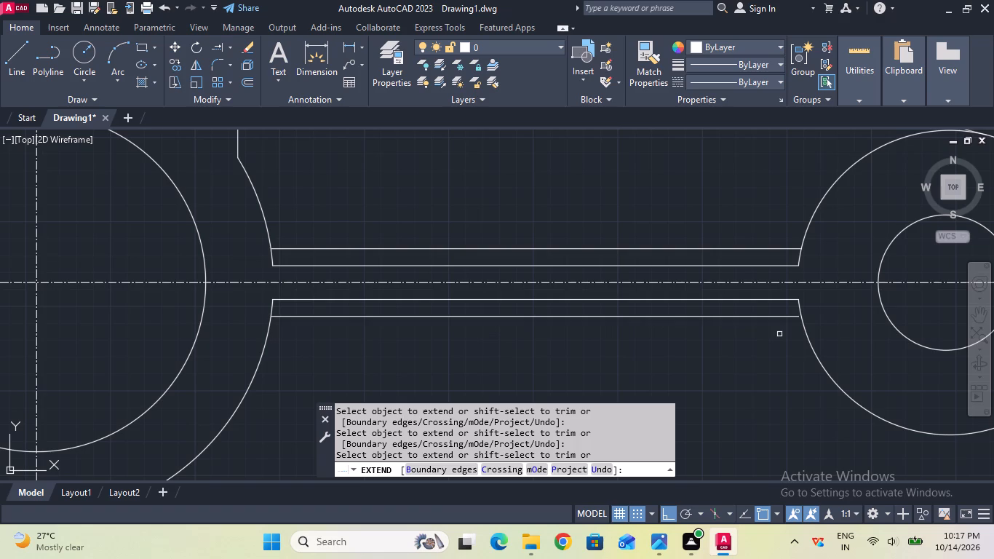
left_click(784, 316)
key("grave")
key("Escape")
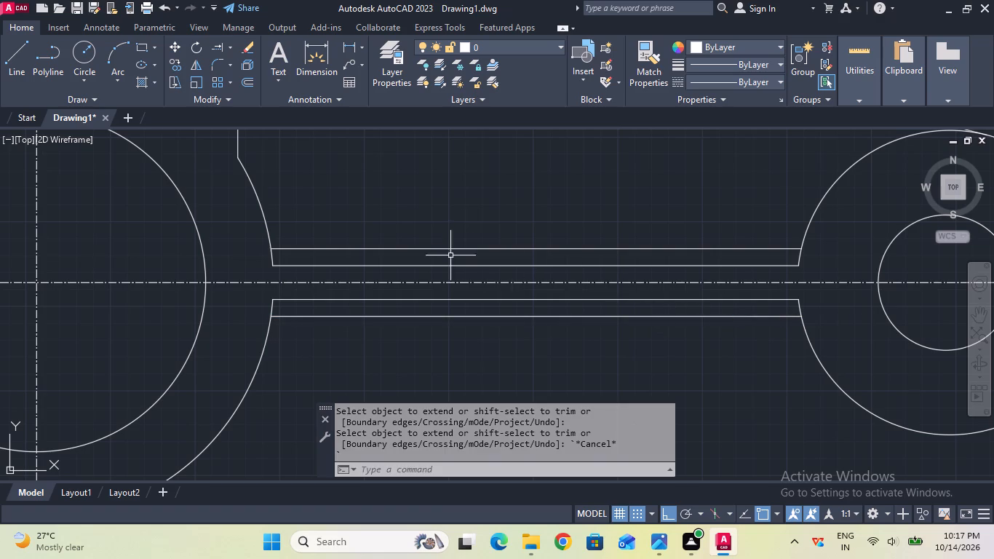
Trim away the original inner web lines and the leftover arc pieces between the offset lines at the large and small ends.
left_click(226, 47)
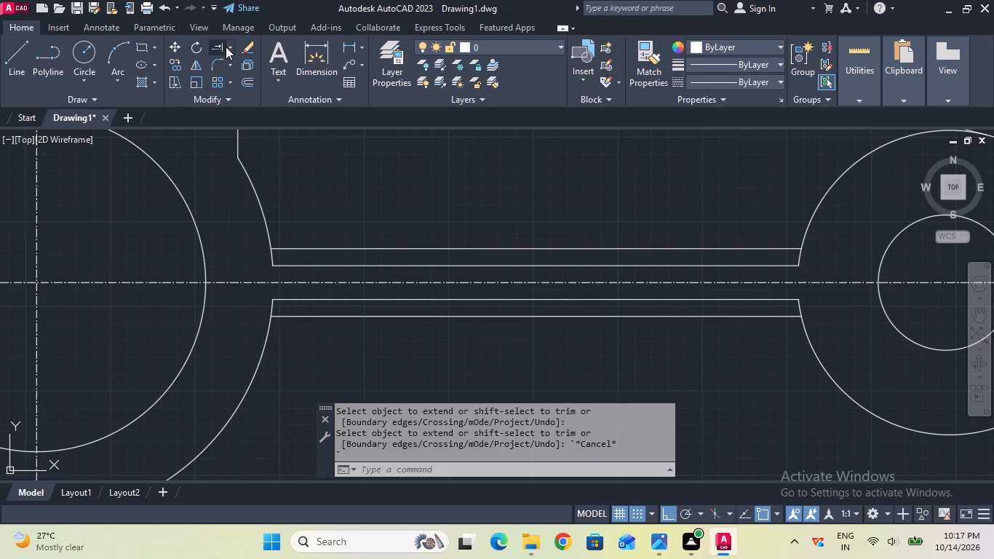
left_click(235, 48)
left_click(230, 49)
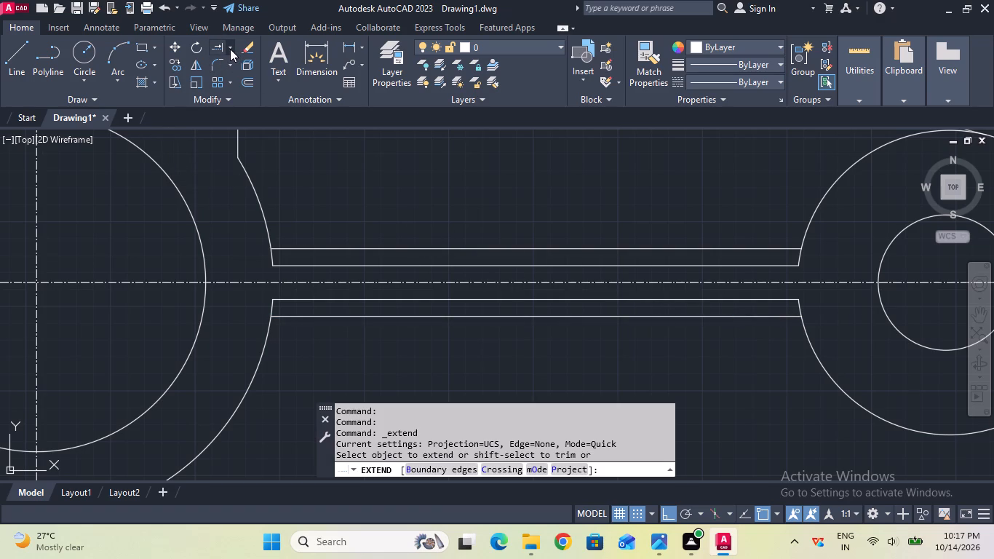
left_click(230, 71)
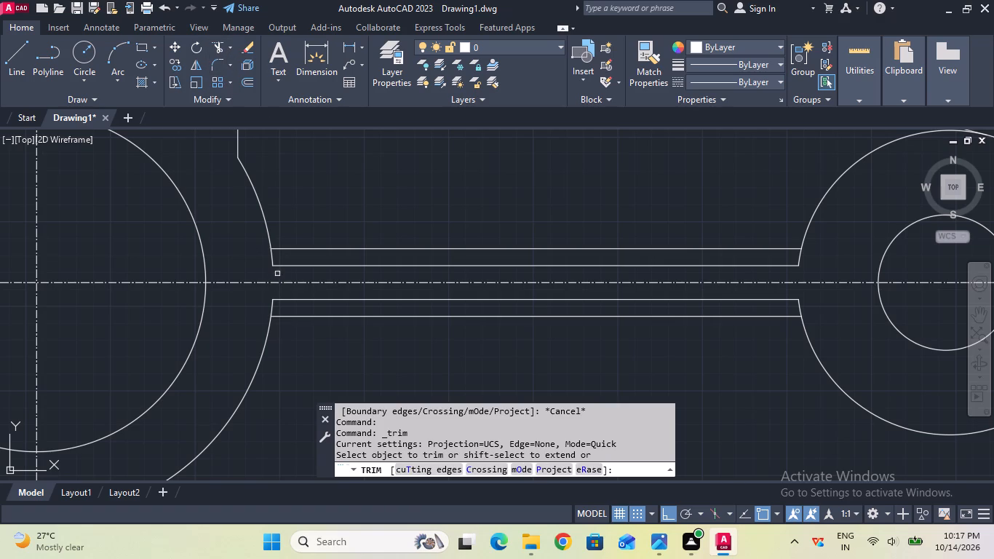
left_click(279, 264)
left_click(274, 261)
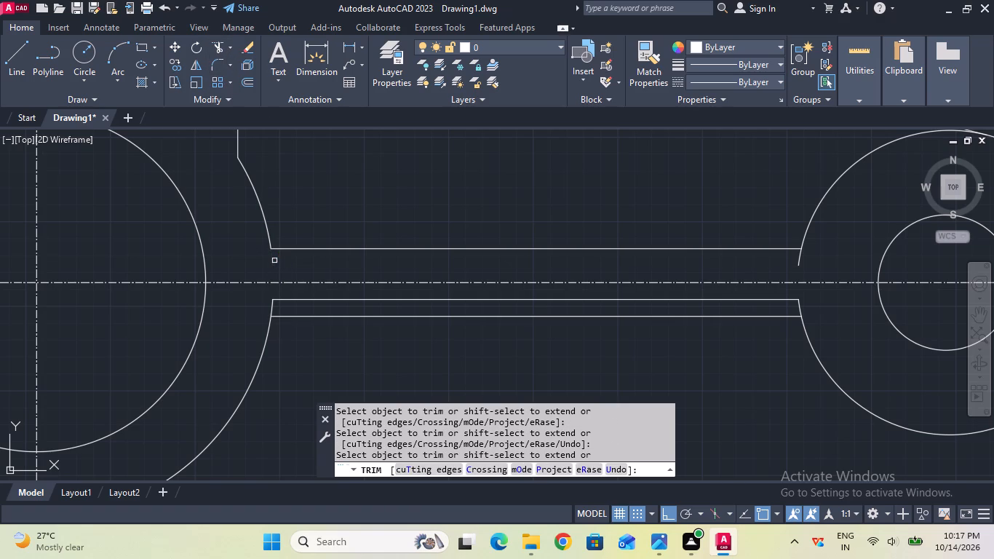
left_click(275, 301)
left_click(274, 308)
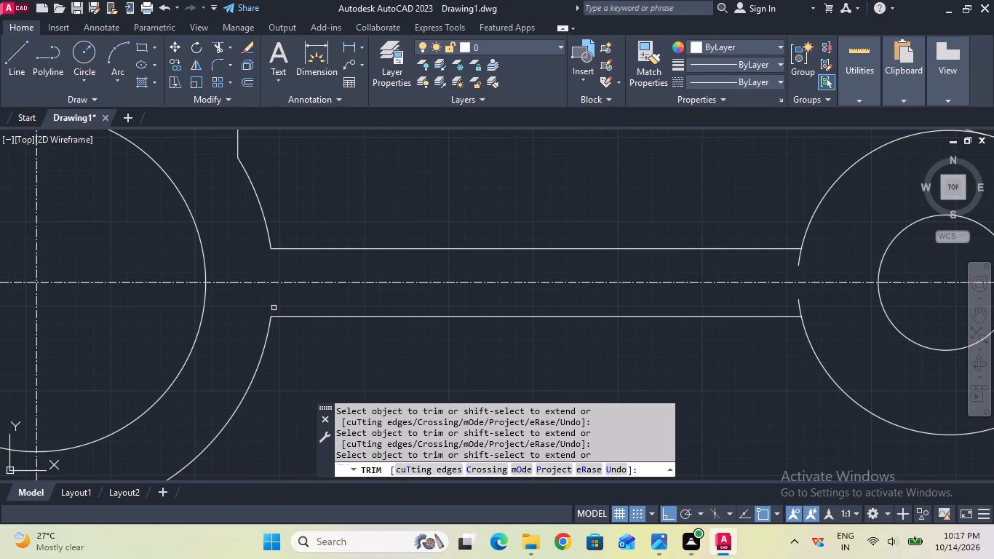
left_click(799, 308)
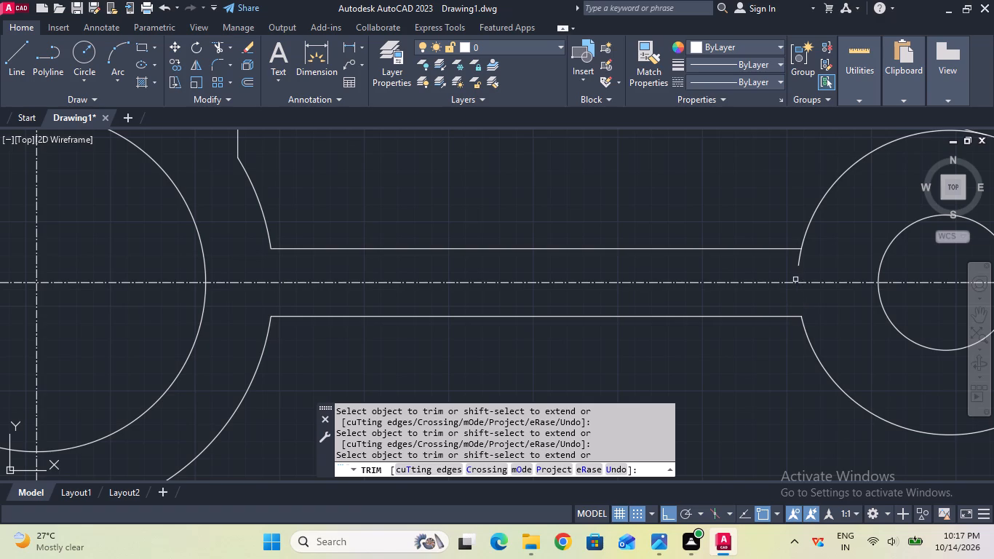
left_click(800, 263)
scroll(591, 219, "down", 2)
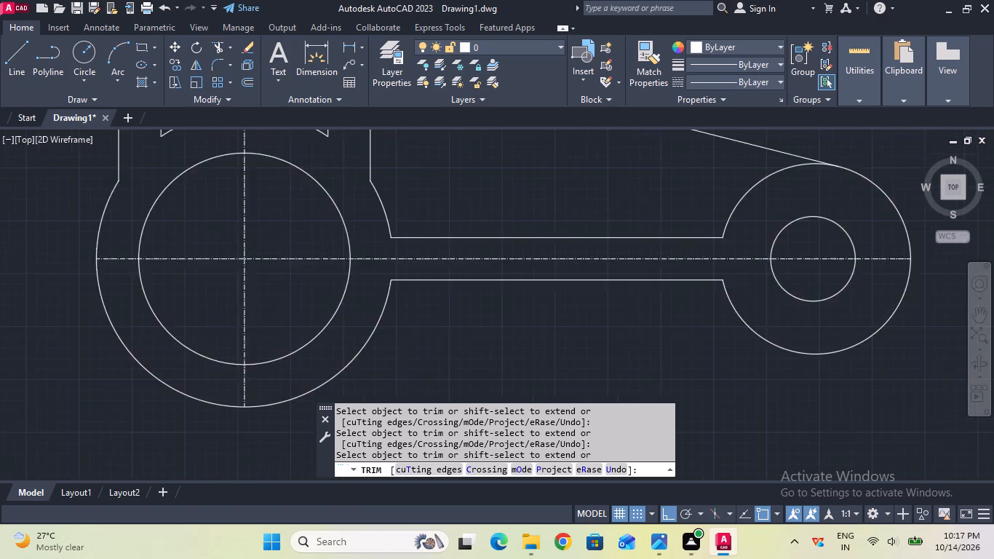
Offset the front view's sloping arm edge about 7.8 inward, toward the web.
scroll(584, 218, "down", 1)
key("Escape")
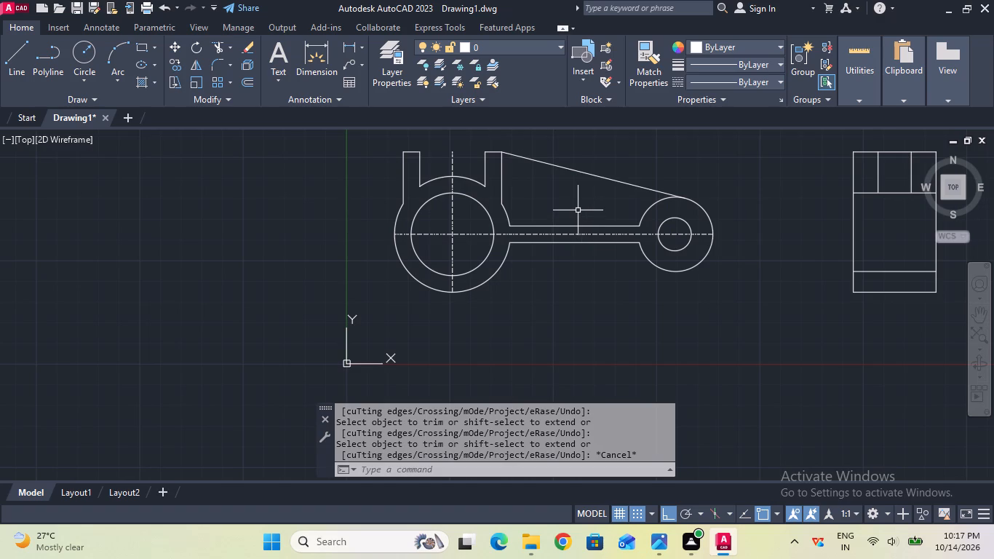
middle_click_drag(578, 209, 528, 283)
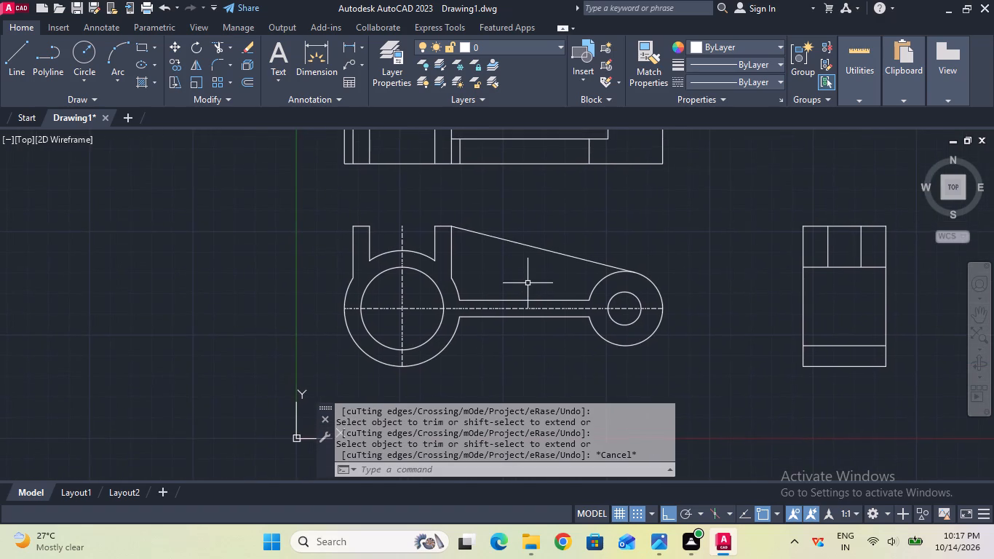
scroll(528, 283, "up", 1)
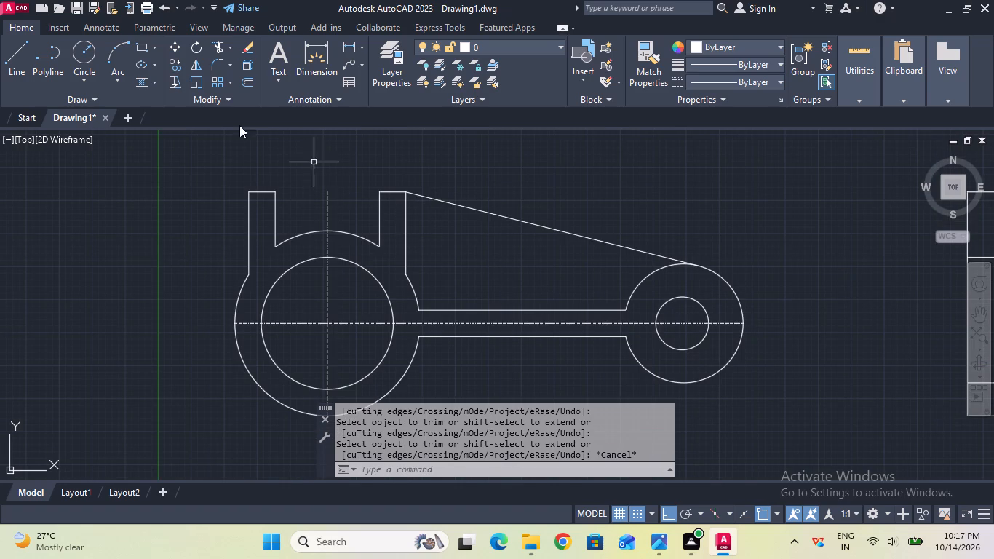
left_click(19, 64)
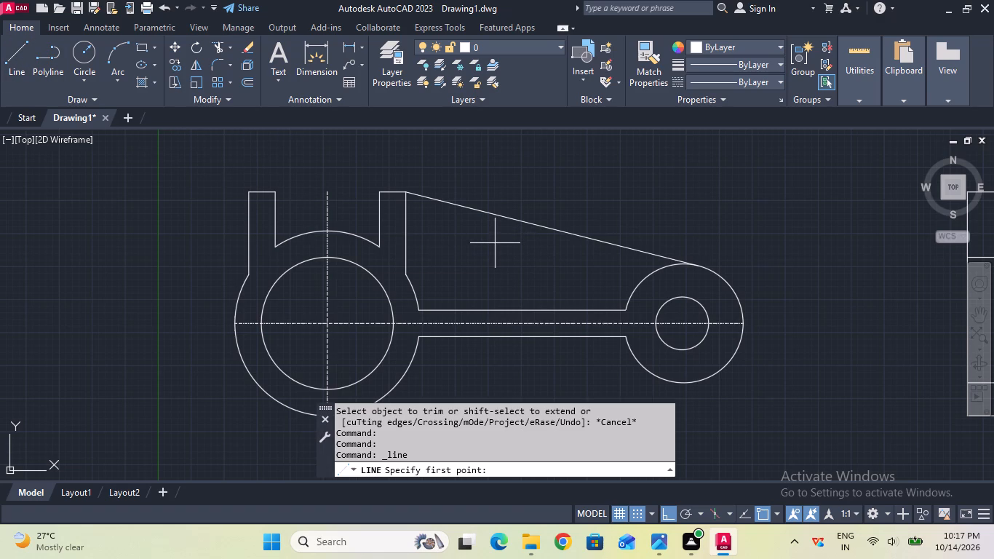
key("Escape")
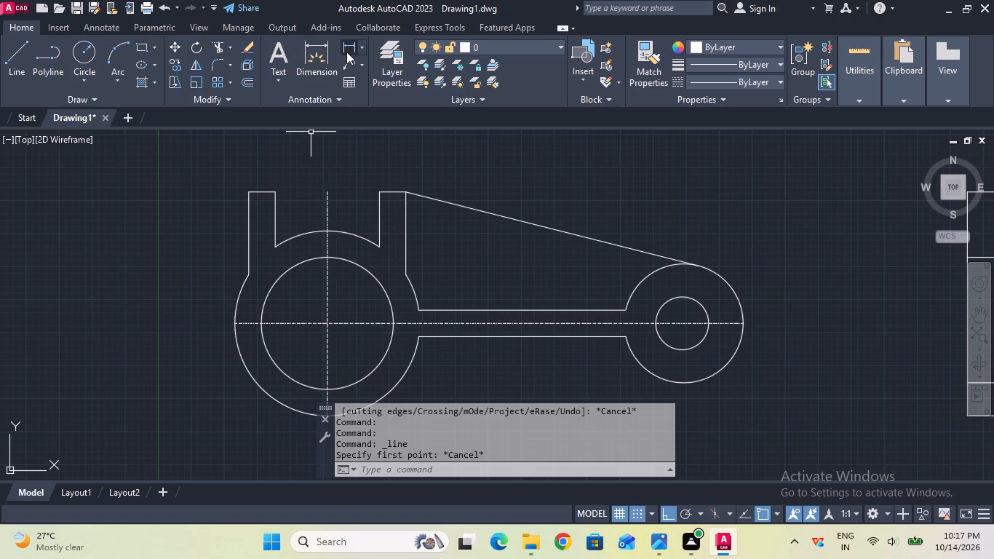
left_click(249, 87)
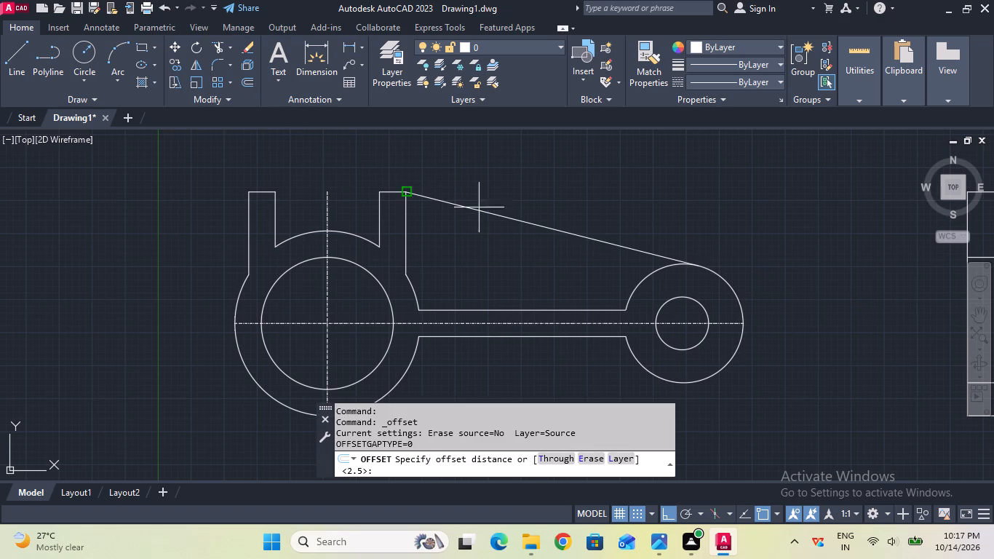
left_click(555, 231)
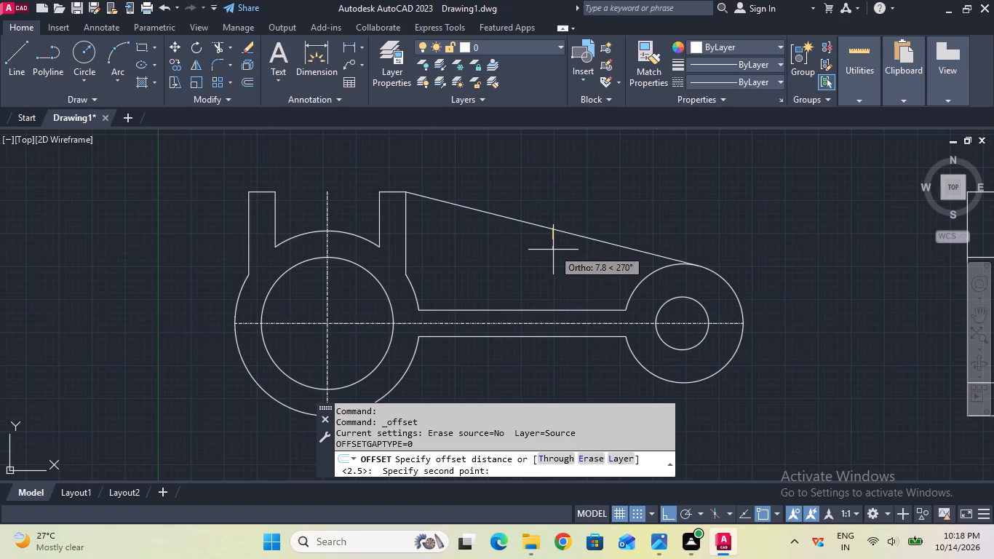
left_click(553, 249)
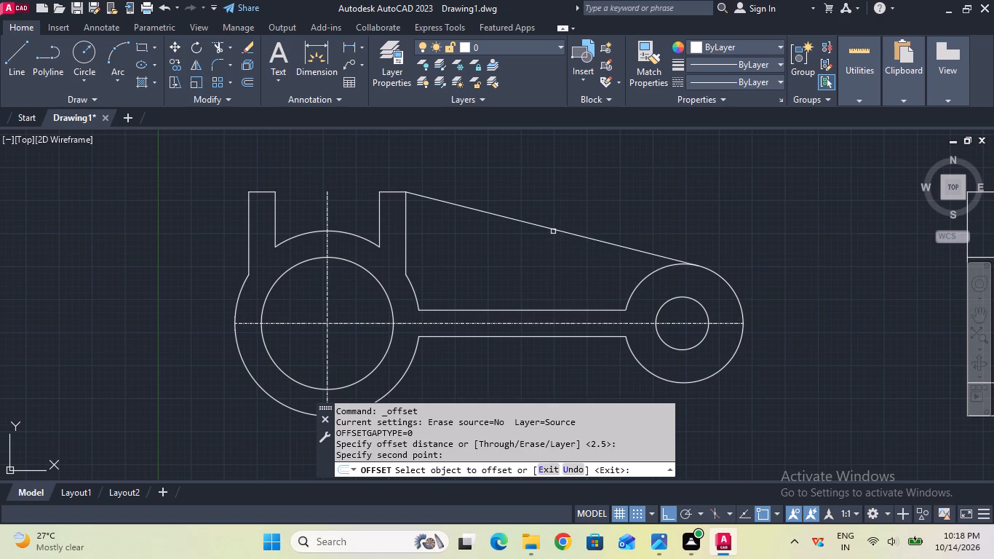
left_click(553, 230)
left_click(550, 242)
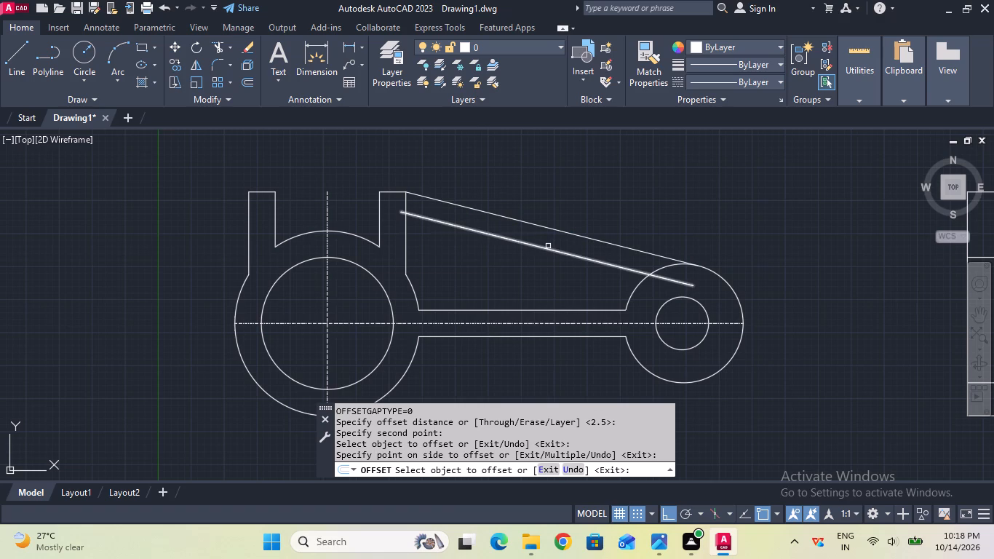
left_click(548, 246)
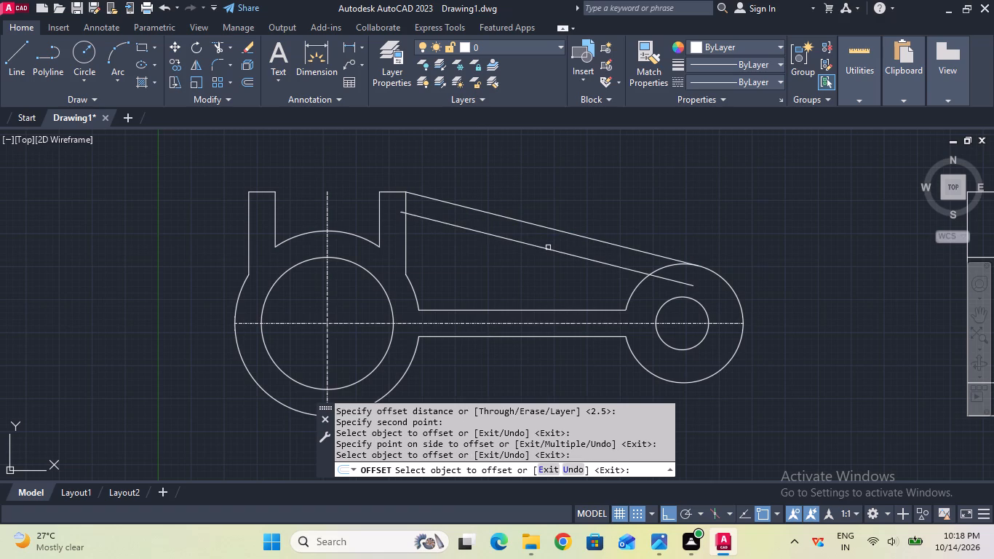
left_click(547, 250)
key("Escape")
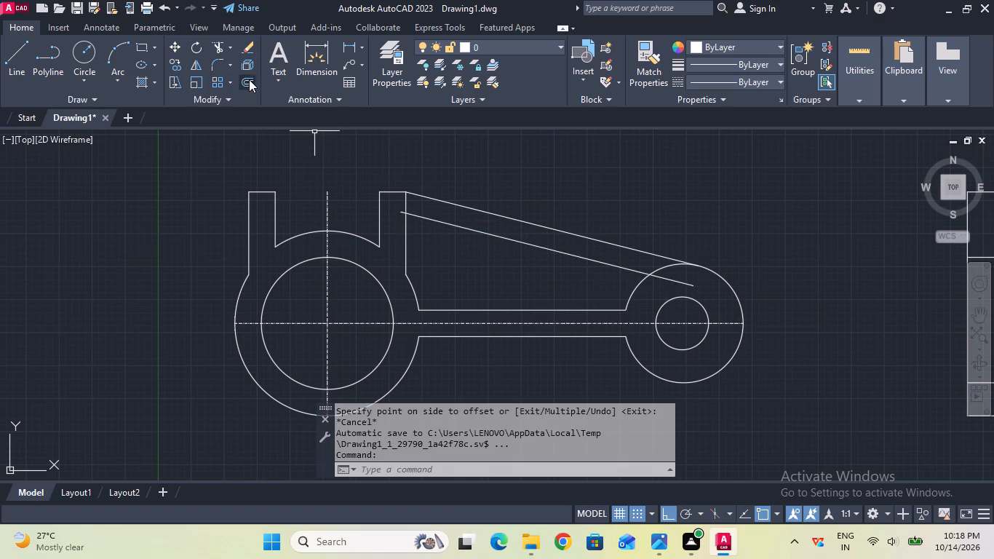
Offset the new inner sloping line by 2 toward the outer sloping edge.
left_click(250, 79)
left_click(547, 253)
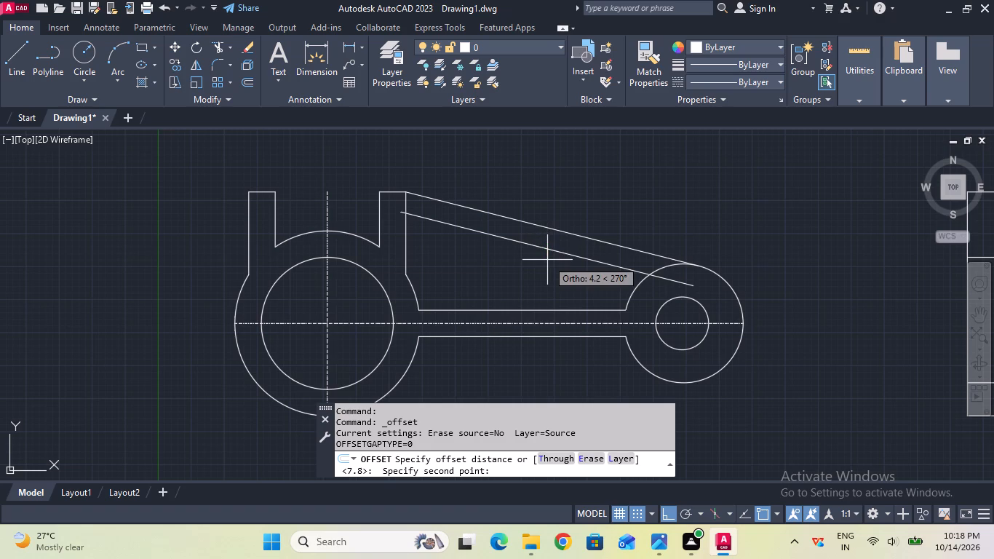
key("2")
key("Return")
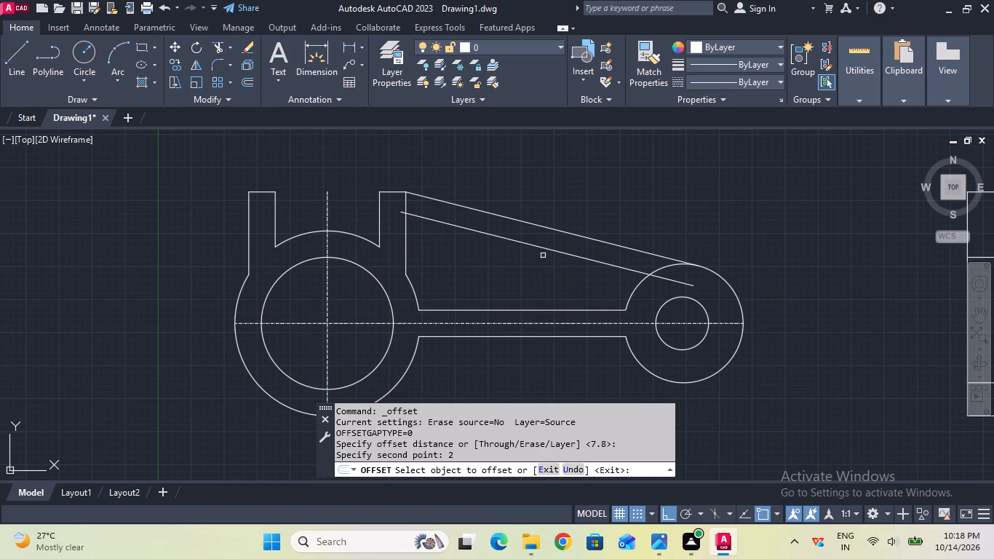
left_click(541, 248)
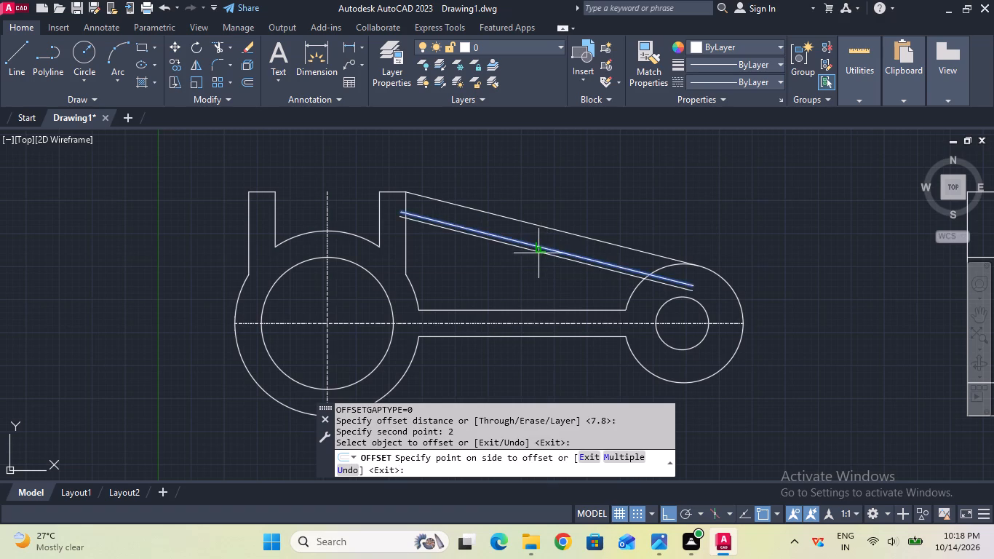
left_click(538, 253)
key("Escape")
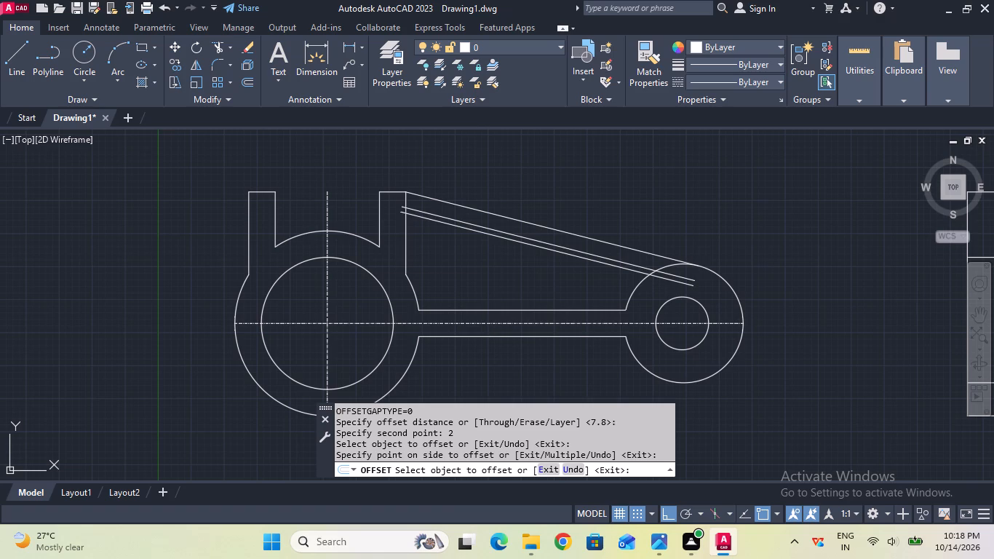
Delete the lower of the two inner sloping lines.
left_click(538, 245)
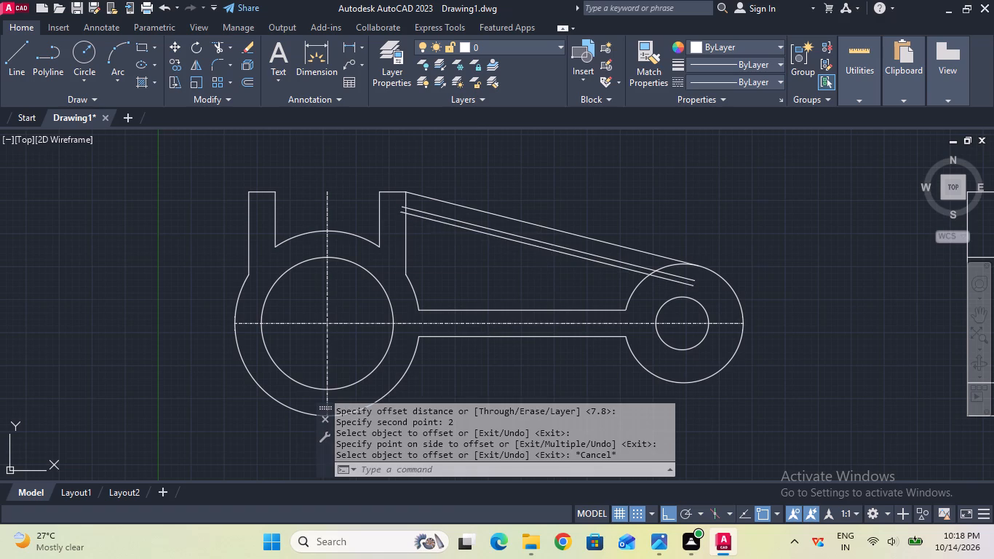
key("Delete")
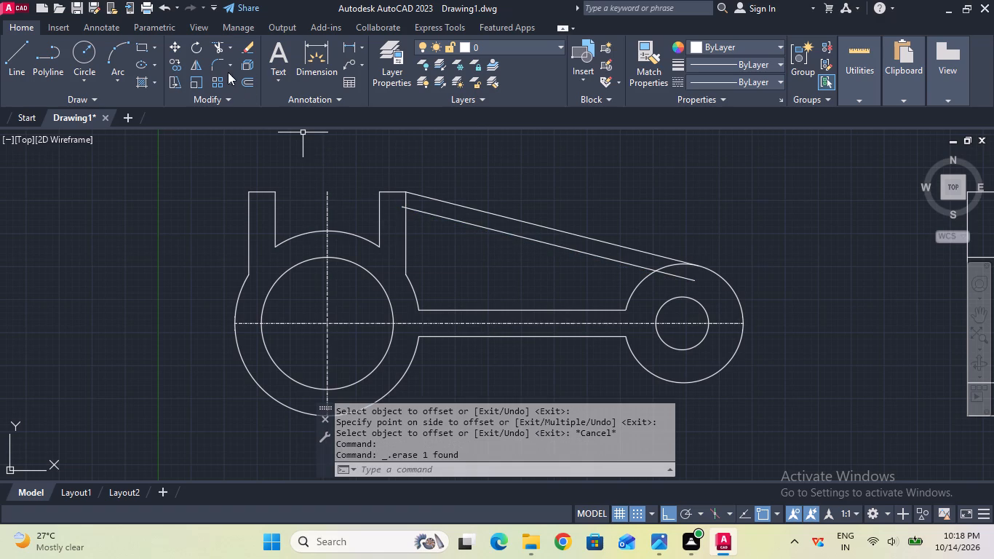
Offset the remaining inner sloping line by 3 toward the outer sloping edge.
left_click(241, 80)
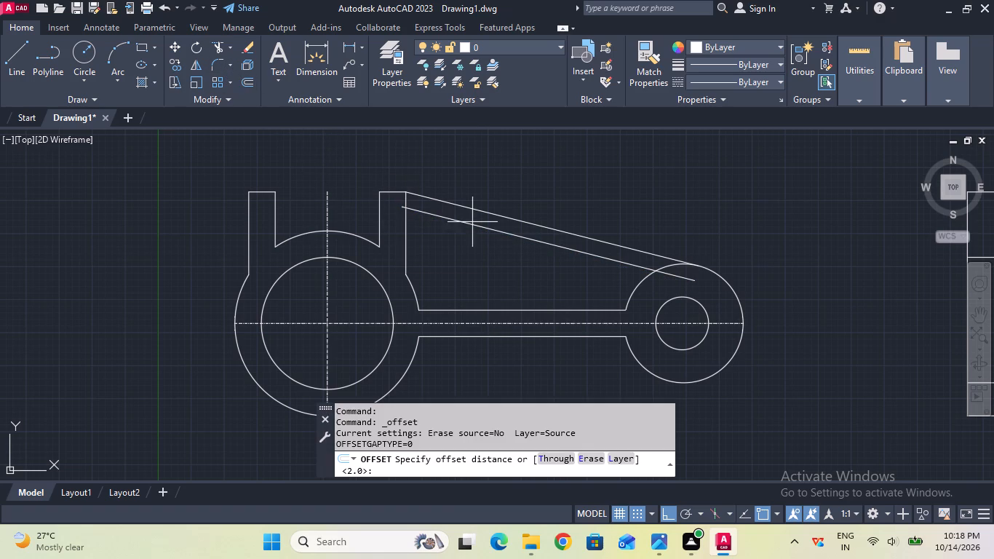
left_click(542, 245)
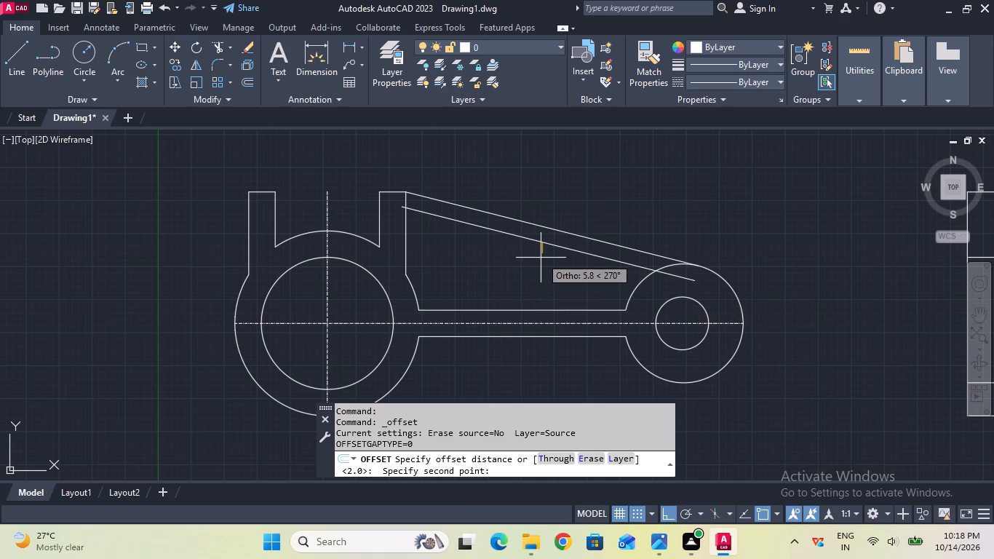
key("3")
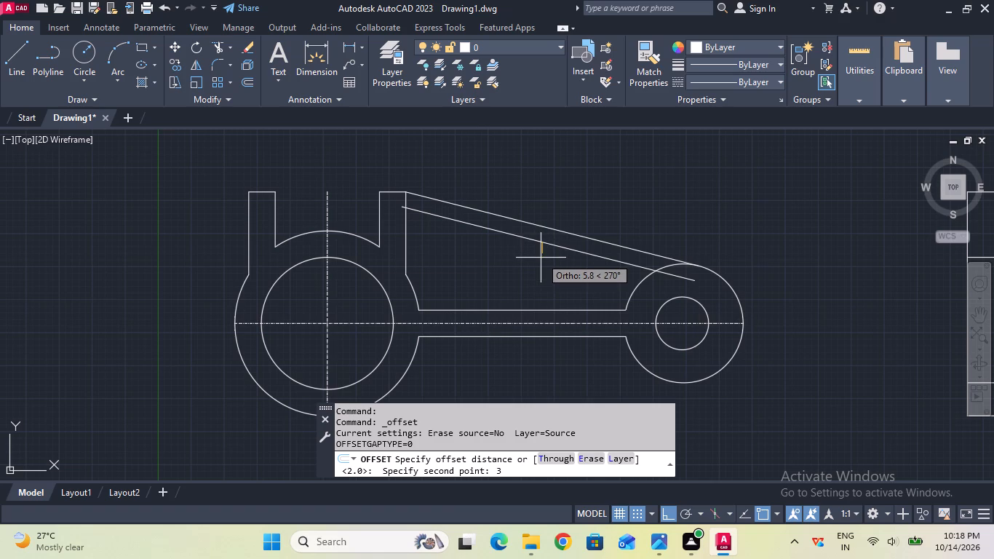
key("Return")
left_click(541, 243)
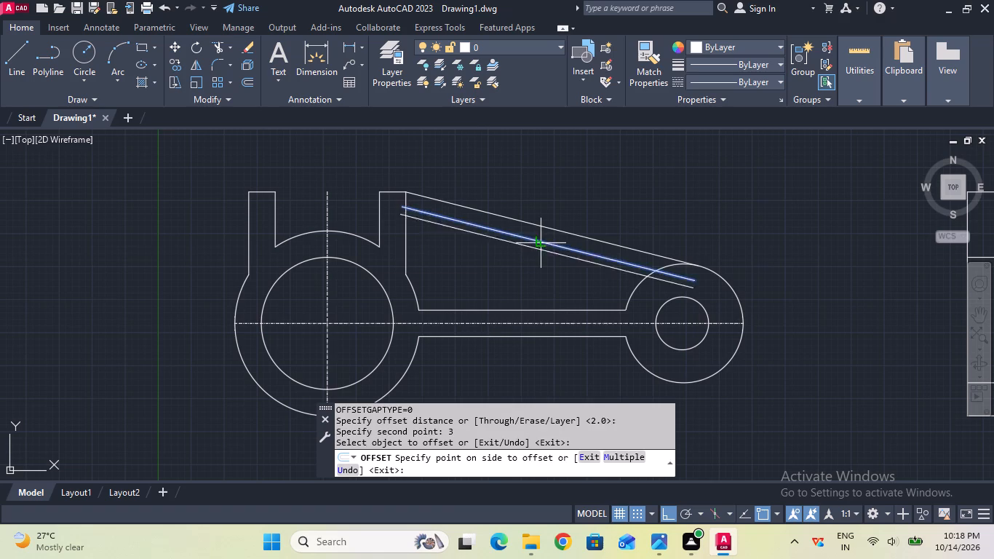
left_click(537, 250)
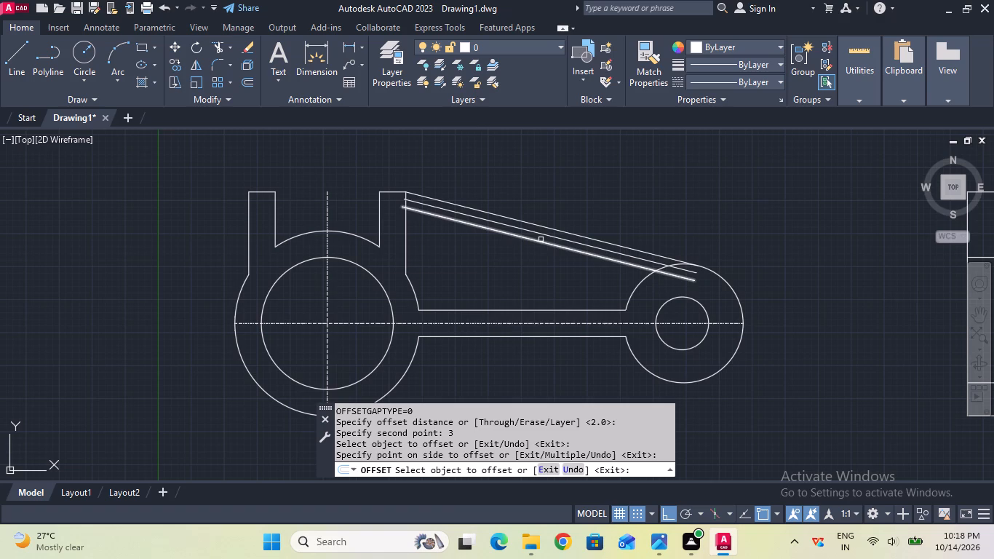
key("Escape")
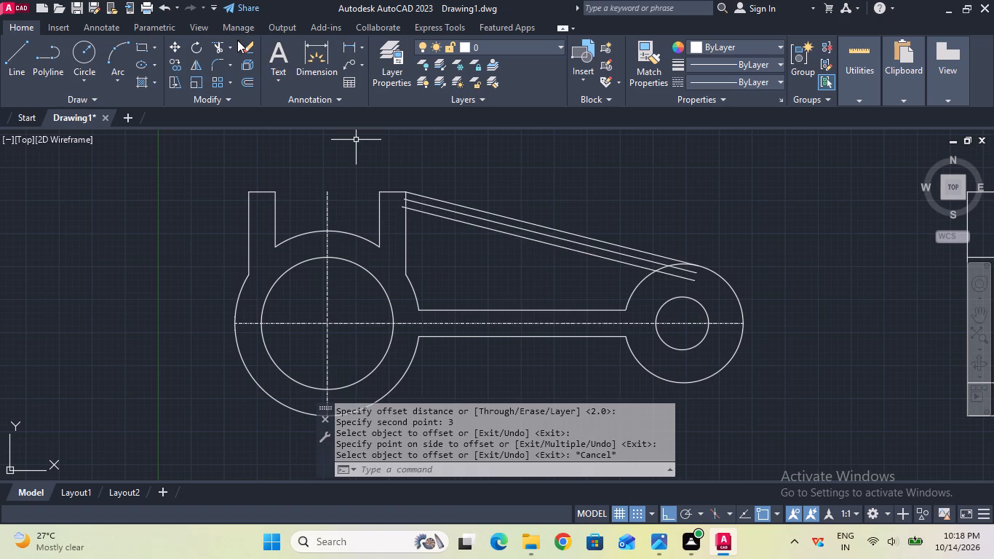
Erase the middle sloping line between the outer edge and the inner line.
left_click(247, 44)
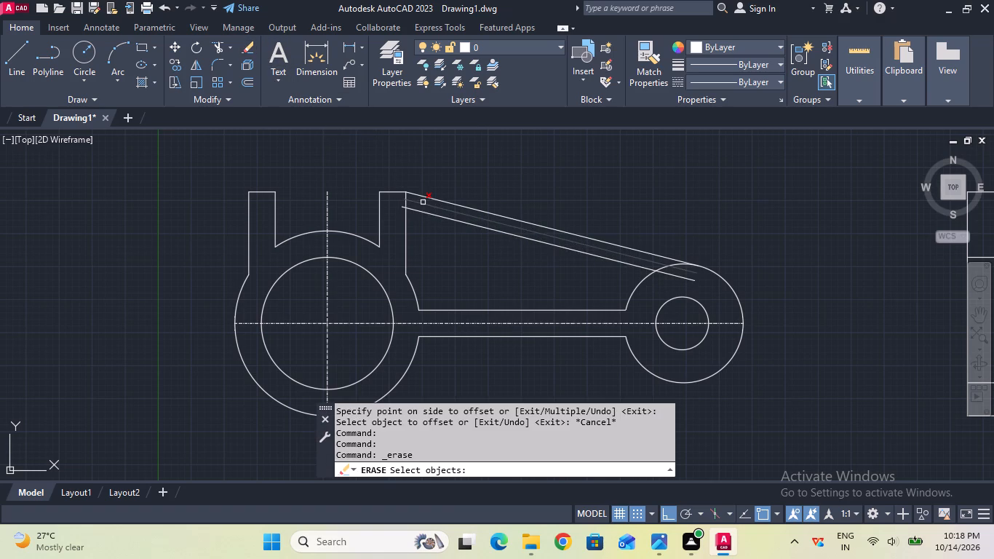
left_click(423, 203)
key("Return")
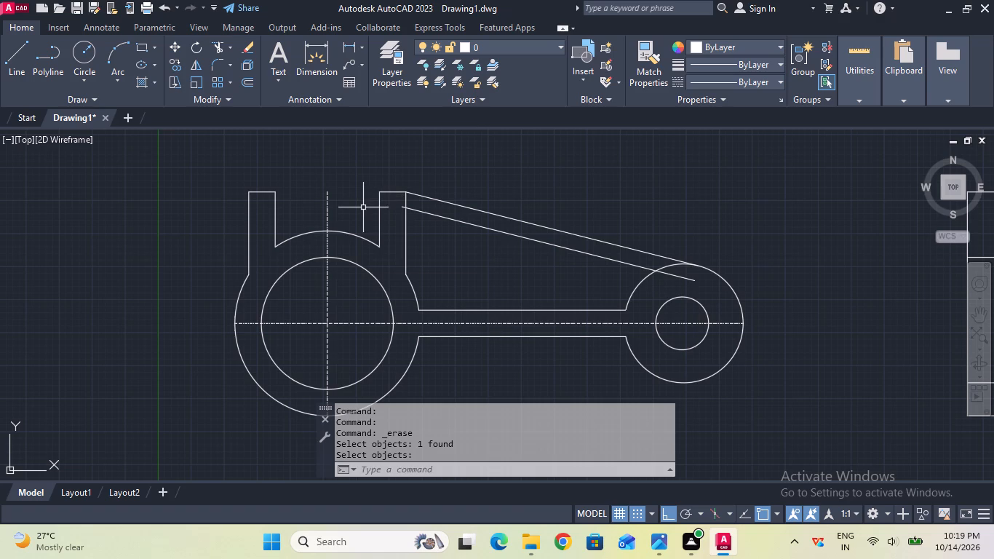
Move the inner sloping line a short distance straight down toward the web.
left_click(446, 217)
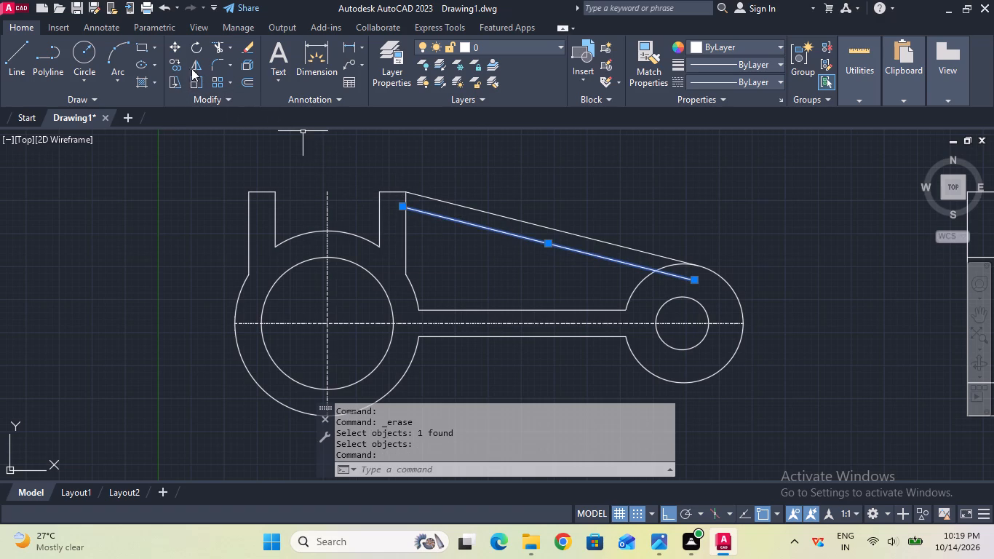
left_click(175, 49)
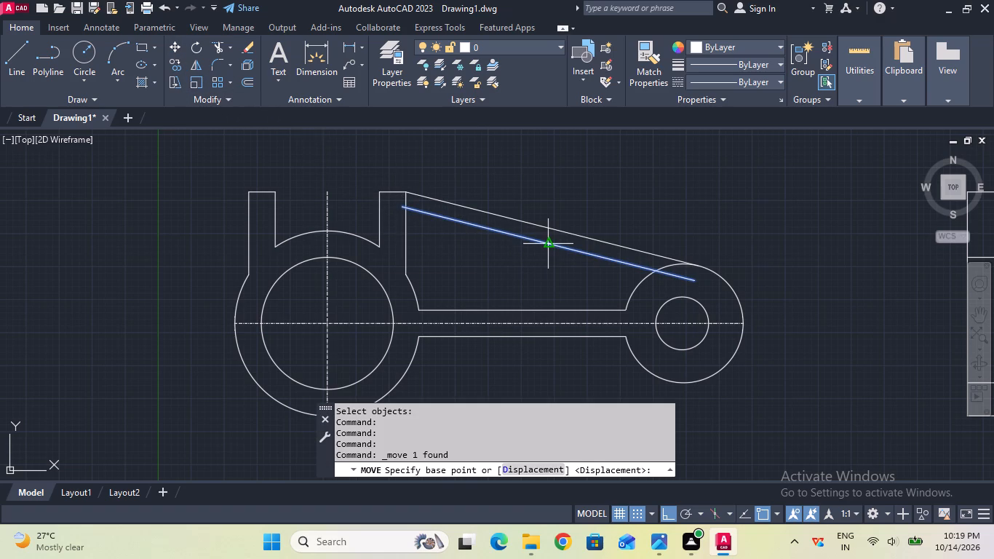
left_click(546, 247)
left_click(546, 253)
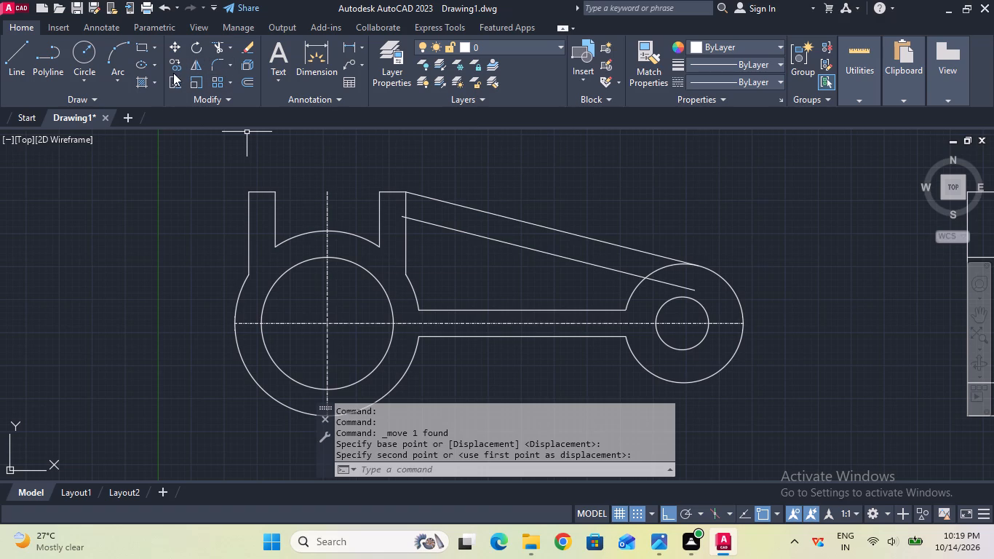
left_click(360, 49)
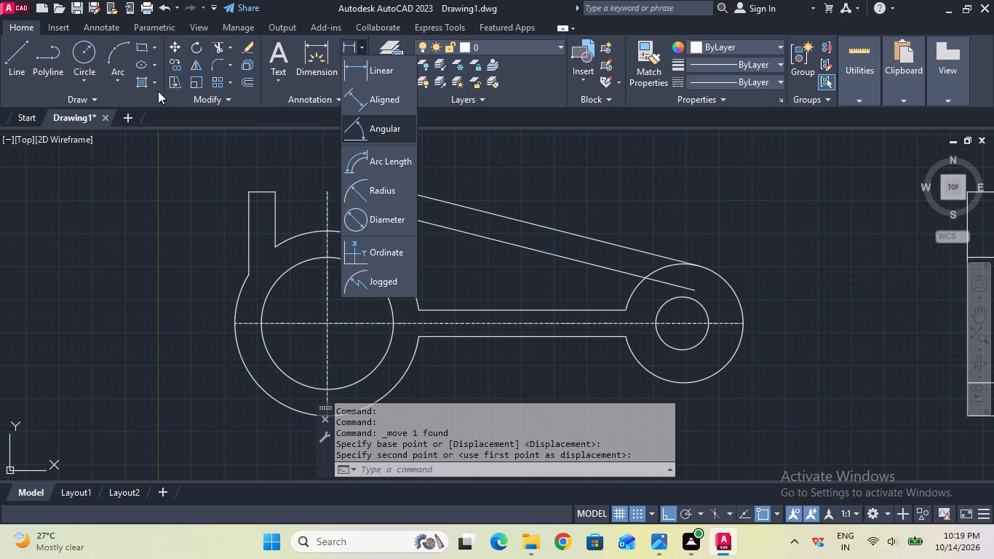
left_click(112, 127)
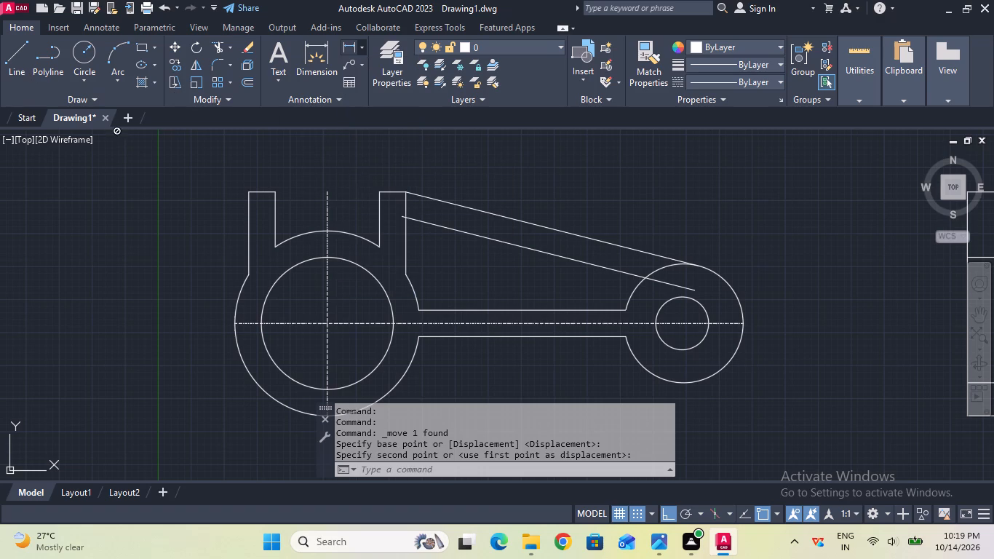
Offset the inner sloping line by 4 downward, toward the web.
left_click(243, 78)
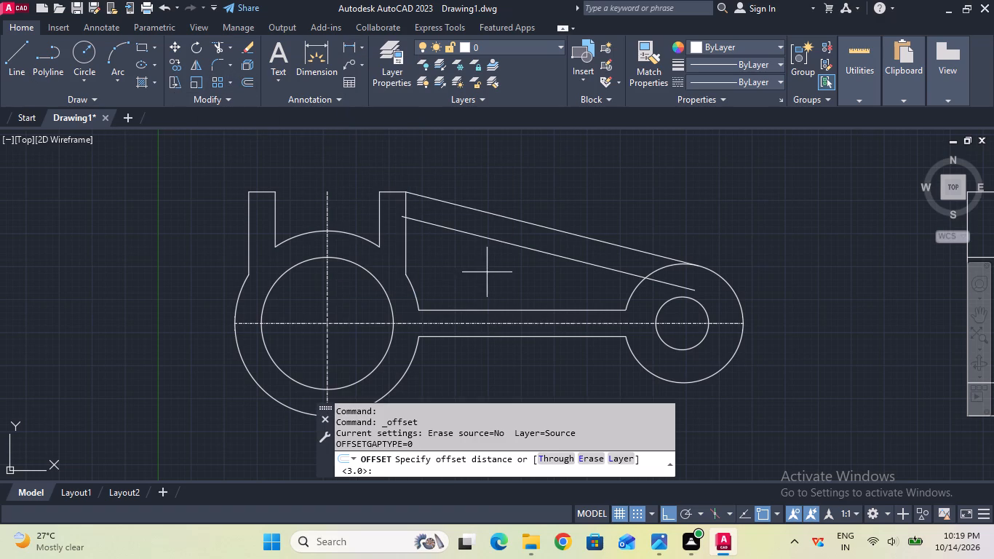
left_click(552, 256)
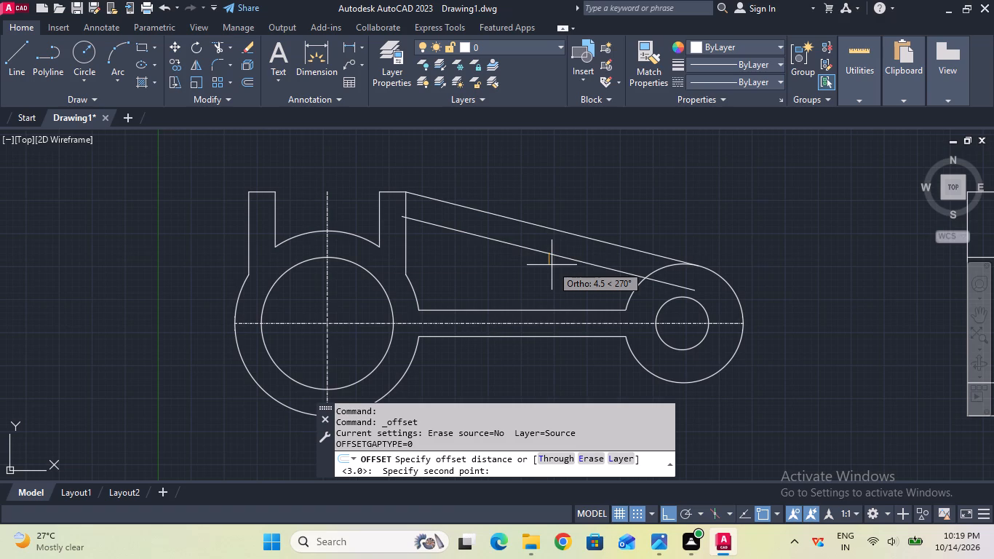
key("4")
key("Return")
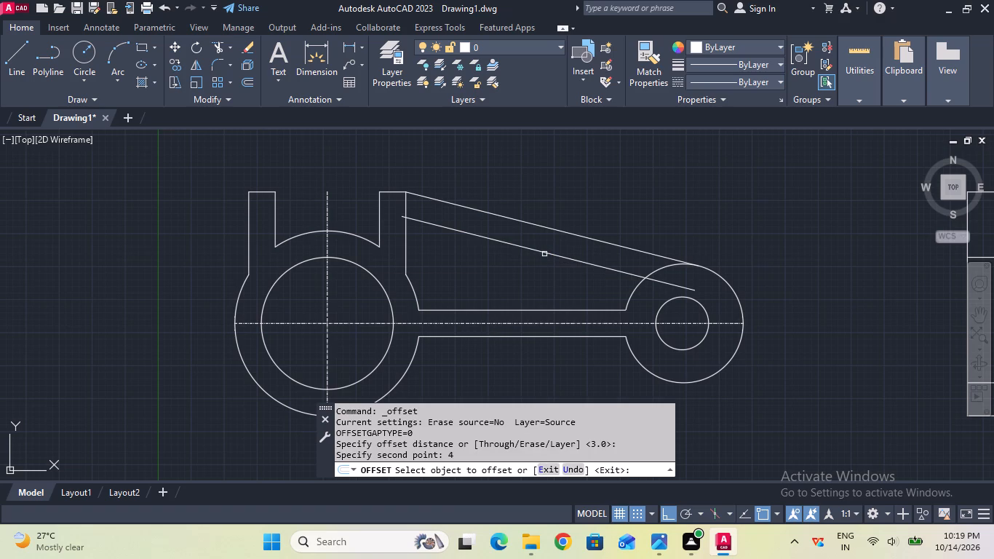
left_click(544, 253)
left_click(536, 263)
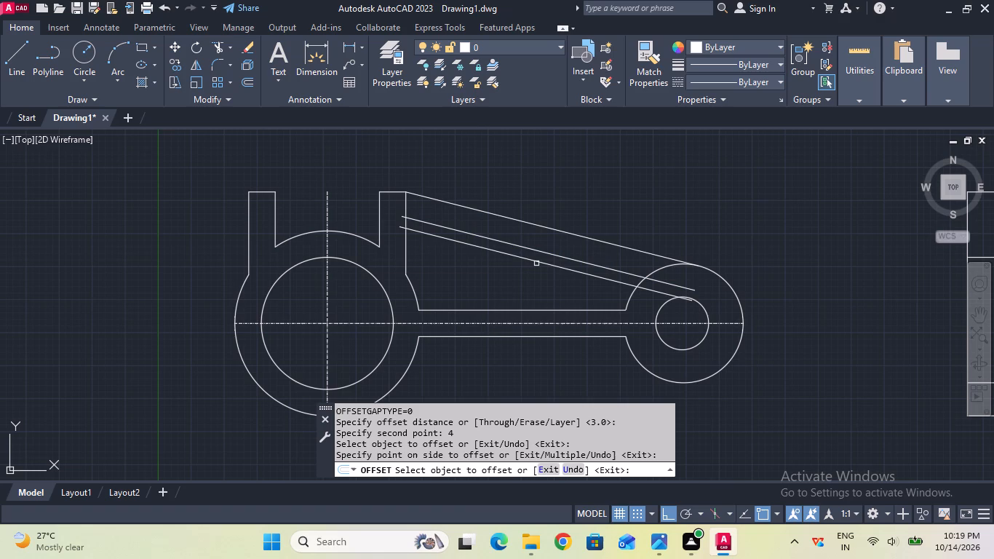
Trim both inner sloping rib lines at the fork's vertical edge and at the small boss's outer arc.
key("Escape")
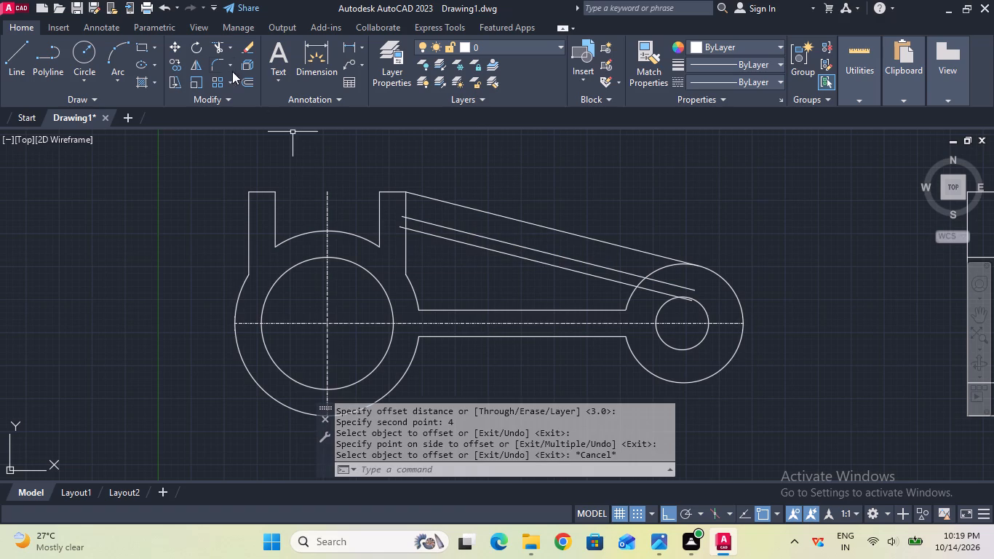
left_click(220, 51)
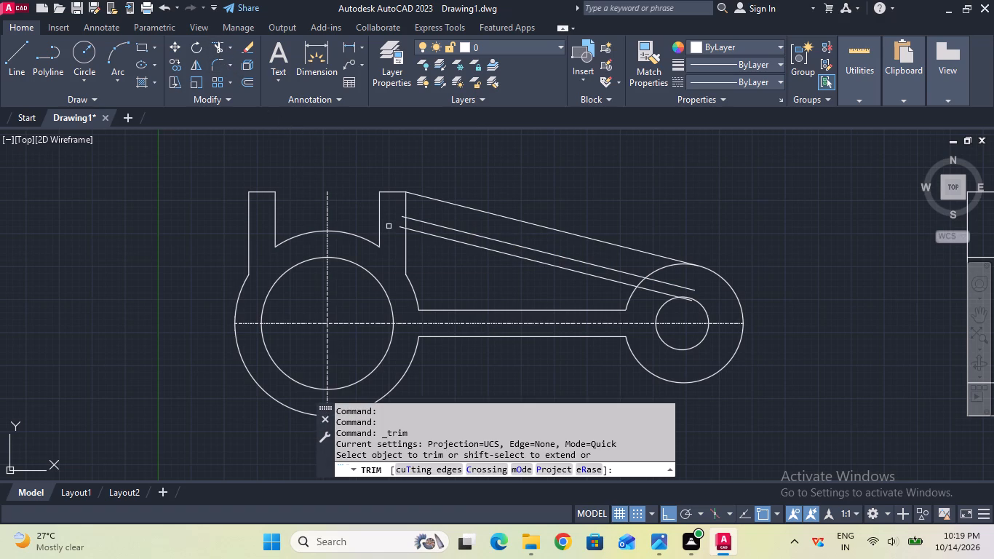
left_click(399, 229)
left_click(400, 216)
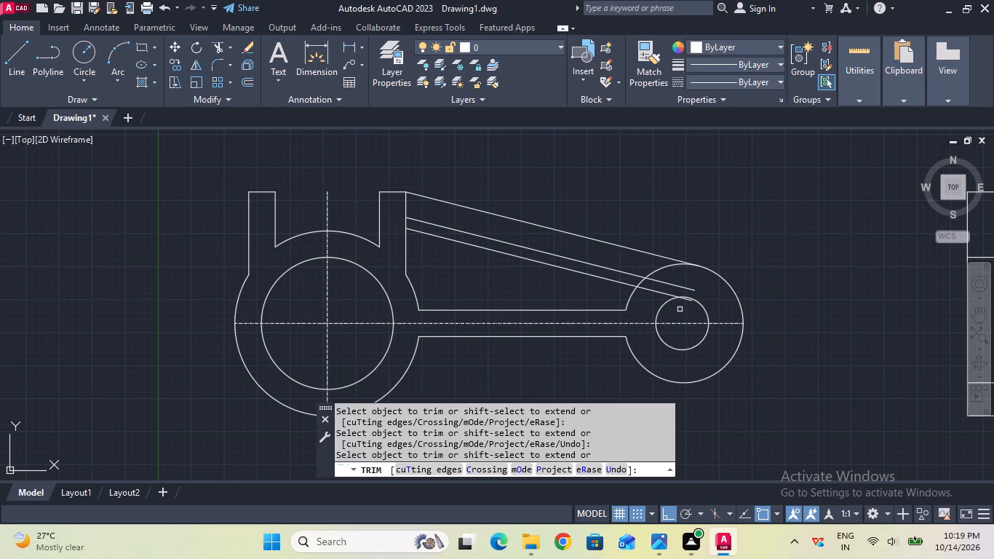
scroll(683, 308, "up", 3)
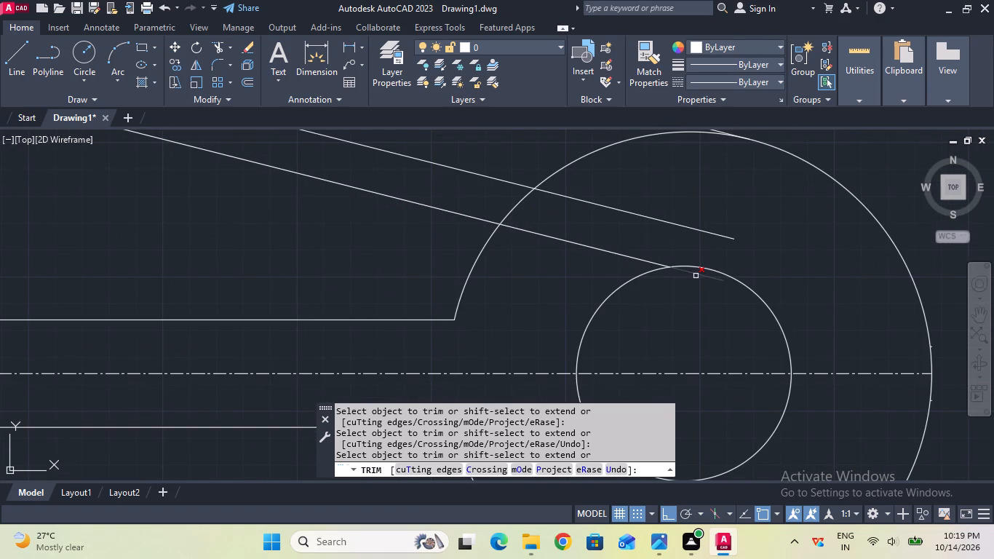
left_click(696, 276)
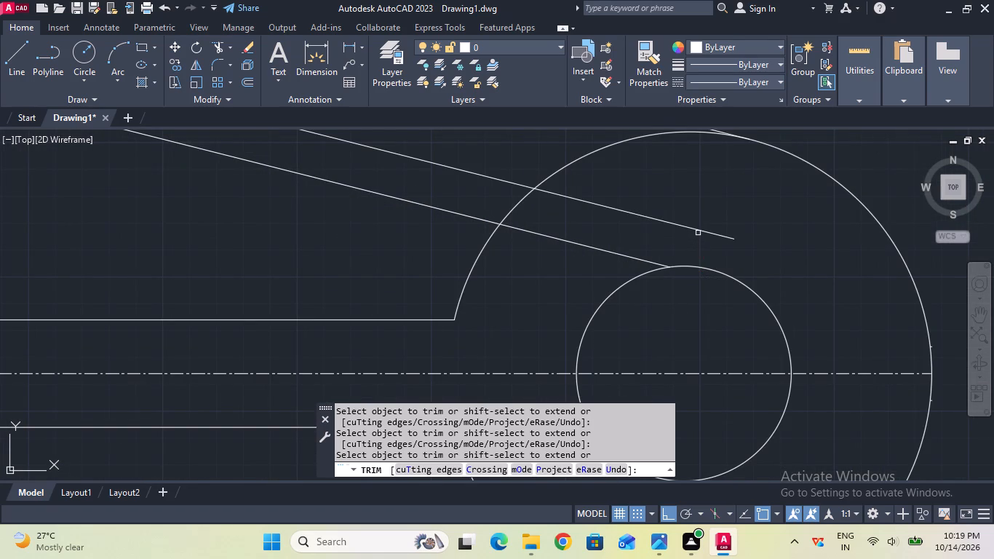
left_click(698, 230)
left_click_drag(619, 251, 603, 266)
left_click(599, 269)
scroll(574, 265, "down", 2)
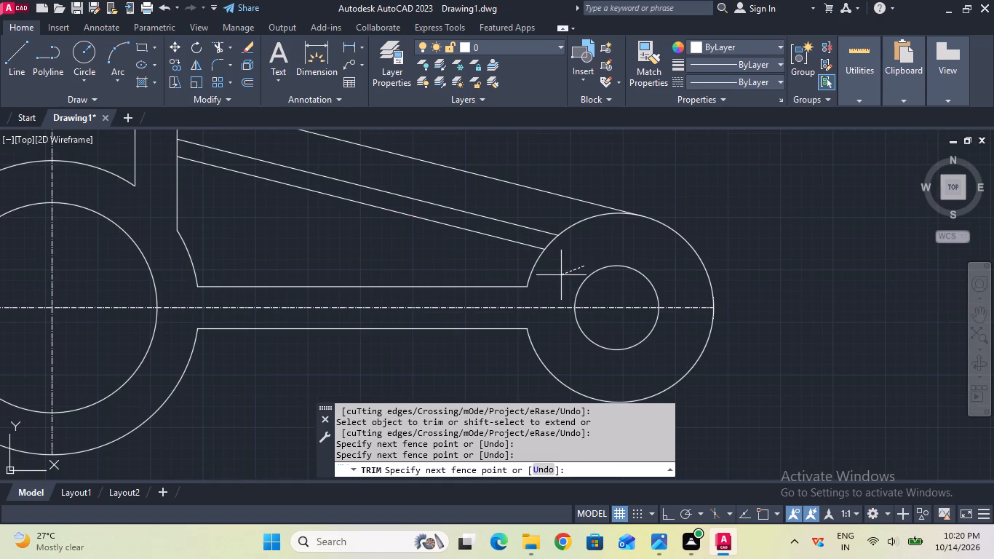
left_click(562, 275)
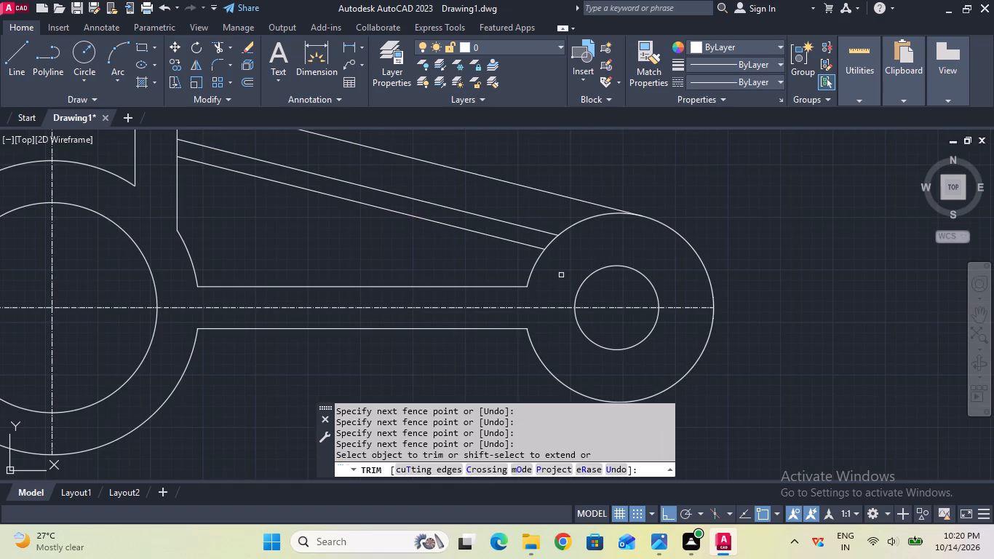
key("Escape")
Draw a short cross line joining the midpoints of the two inner sloping lines, with Ortho off.
middle_click_drag(453, 263, 512, 314)
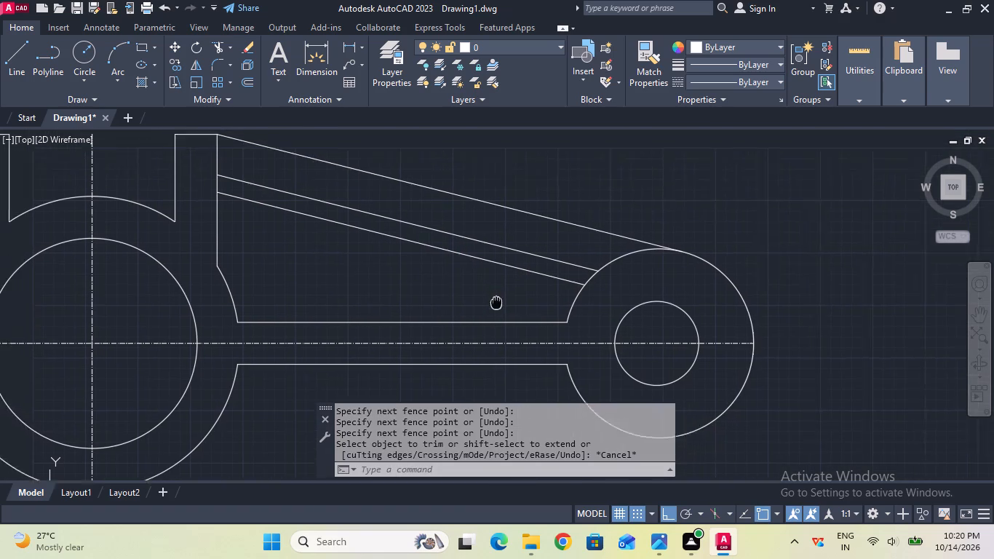
middle_click_drag(512, 314, 536, 336)
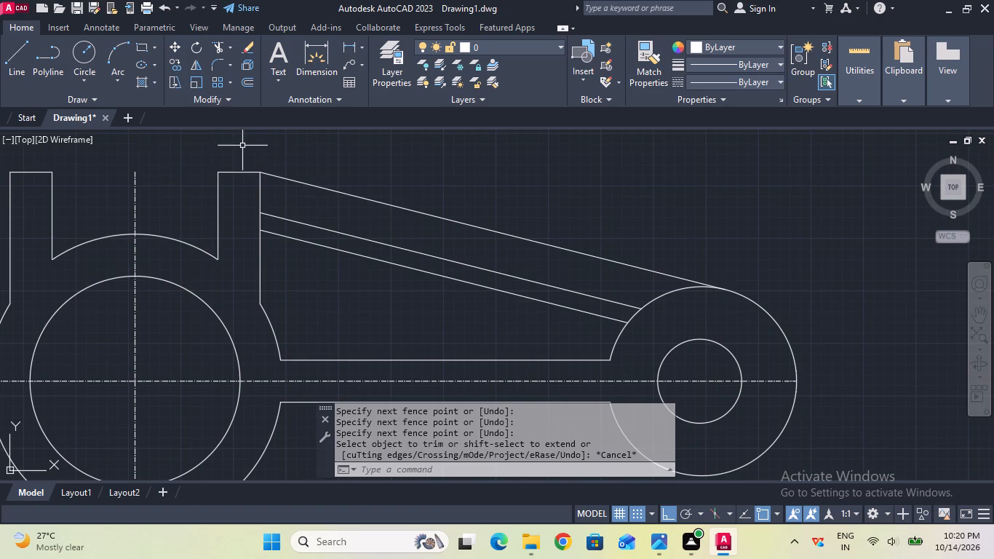
left_click(23, 74)
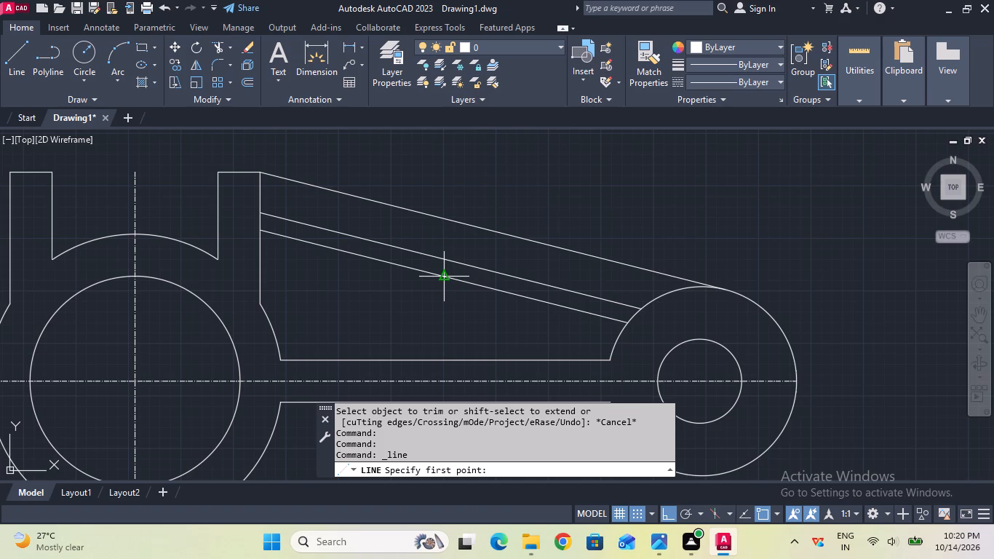
left_click(443, 279)
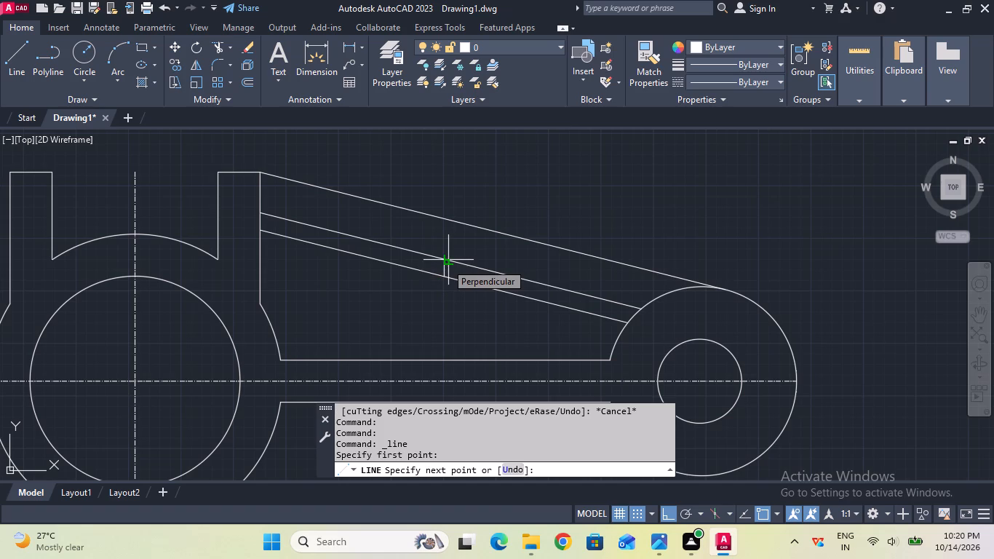
key("F8")
left_click(450, 263)
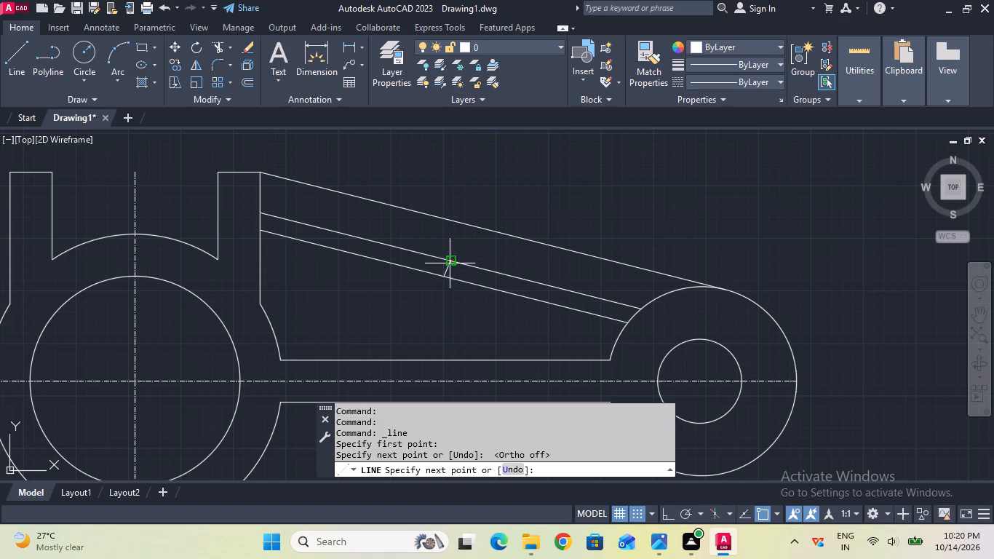
key("Escape")
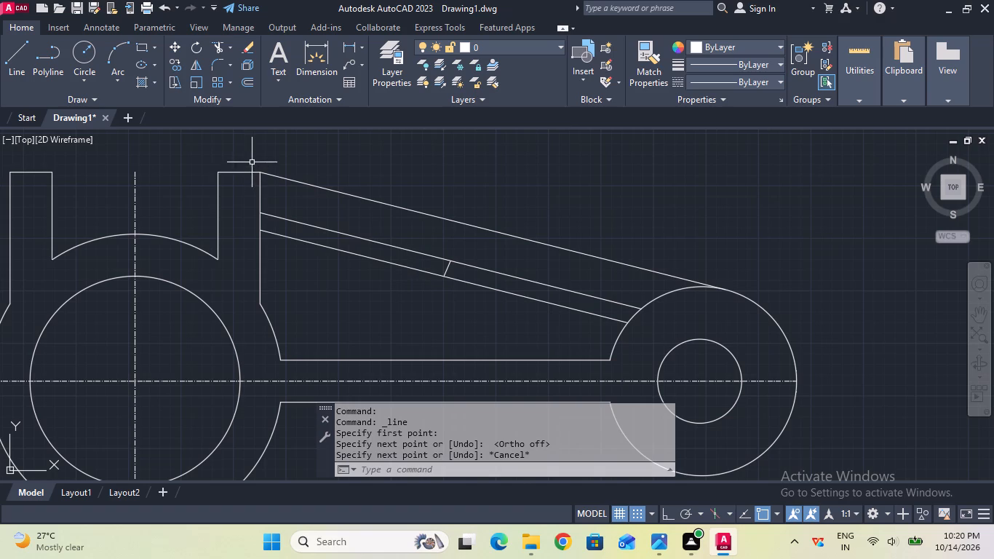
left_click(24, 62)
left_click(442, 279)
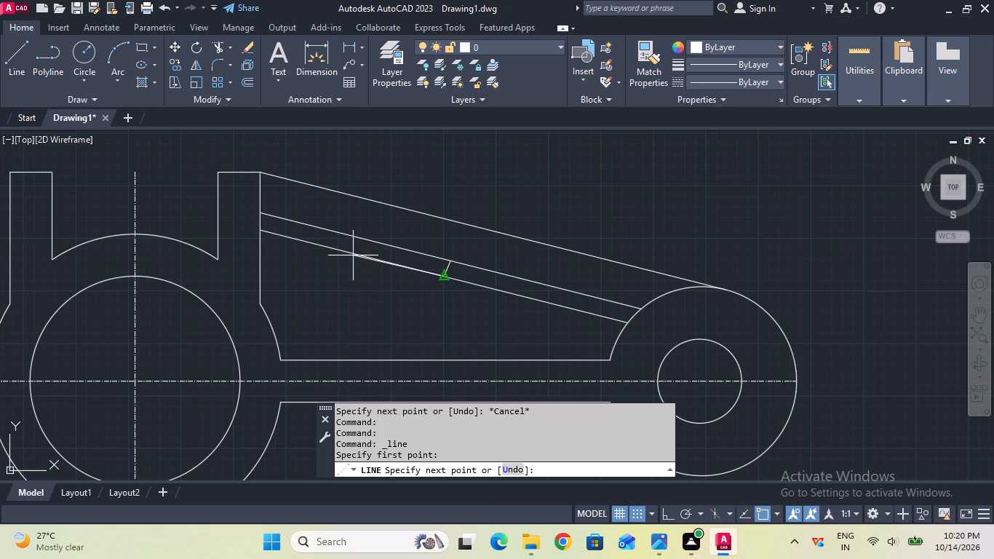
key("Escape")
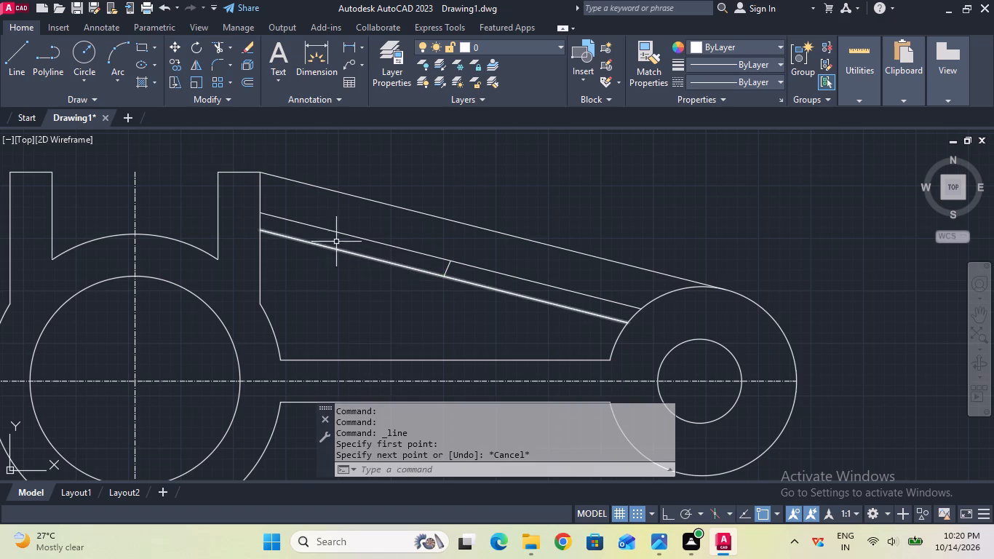
Place a linear helper dimension from the cross line's lower end, entering 22.5 along the lower sloping line toward the fork.
left_click(345, 47)
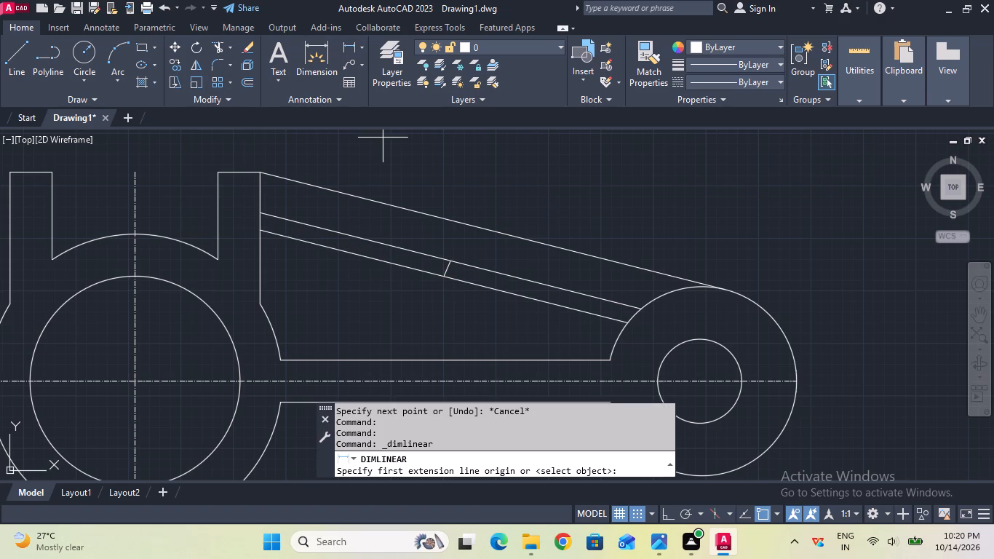
left_click(449, 277)
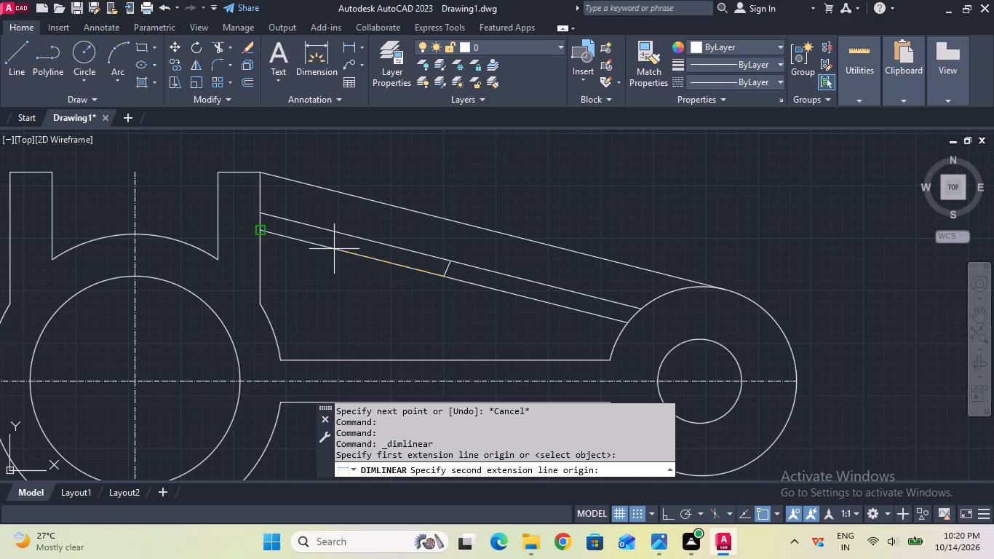
type("22")
type(".5")
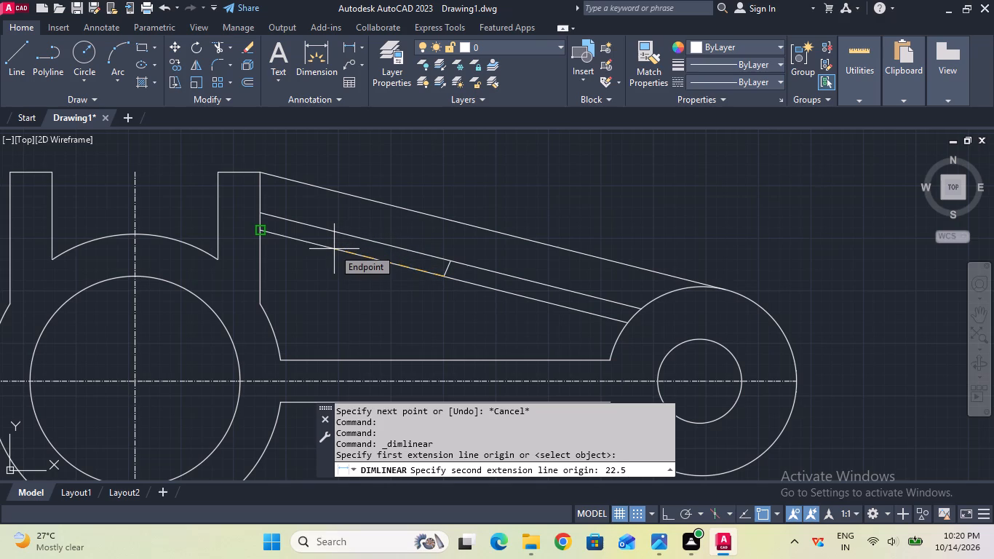
key("Return")
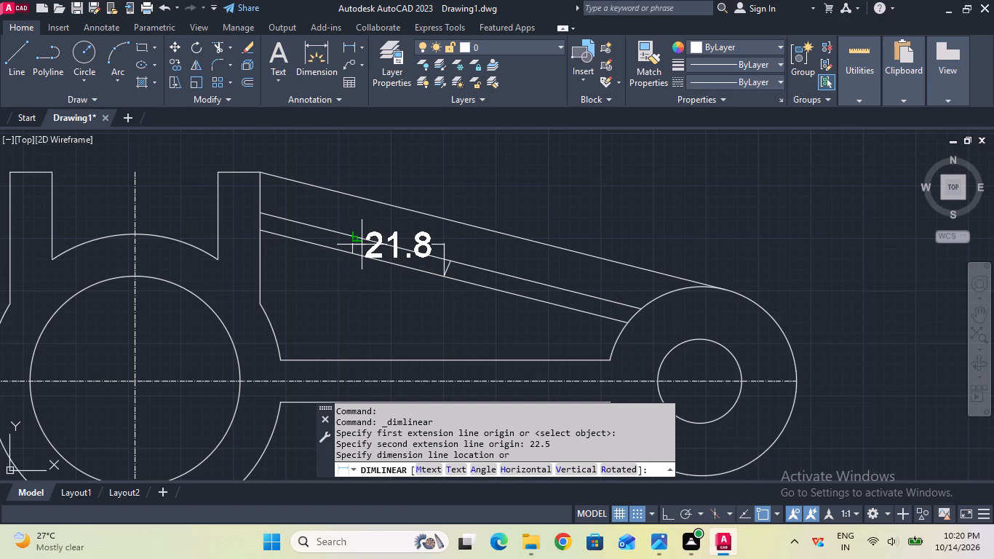
left_click(362, 245)
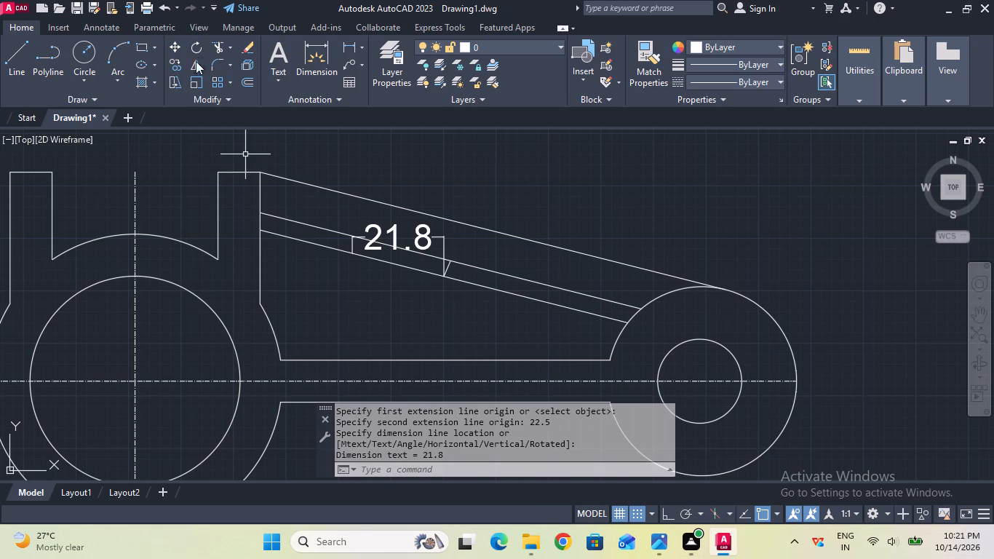
Draw a short polyline from the helper dimension's fork-side origin up to the upper inner sloping line.
left_click(15, 55)
left_click(31, 41)
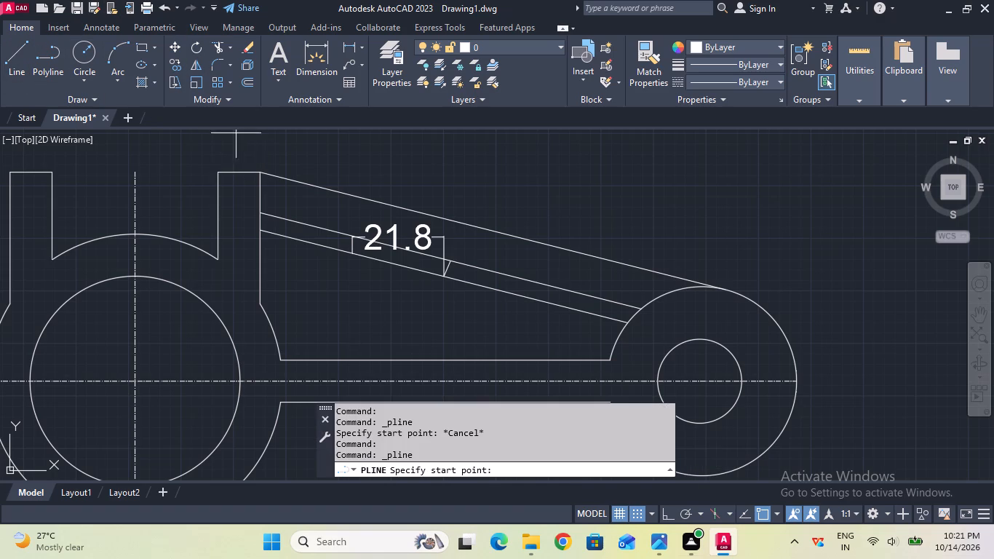
left_click(354, 250)
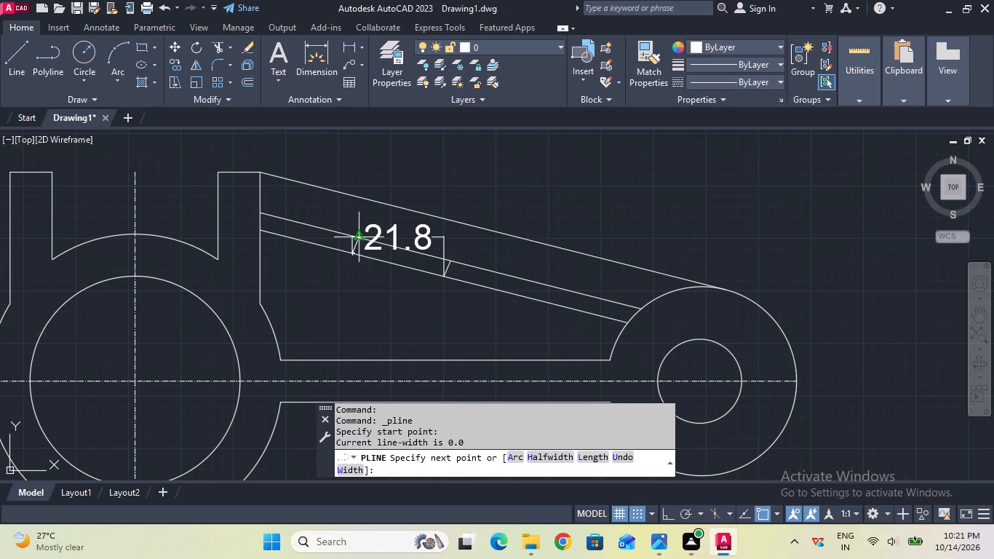
left_click(358, 237)
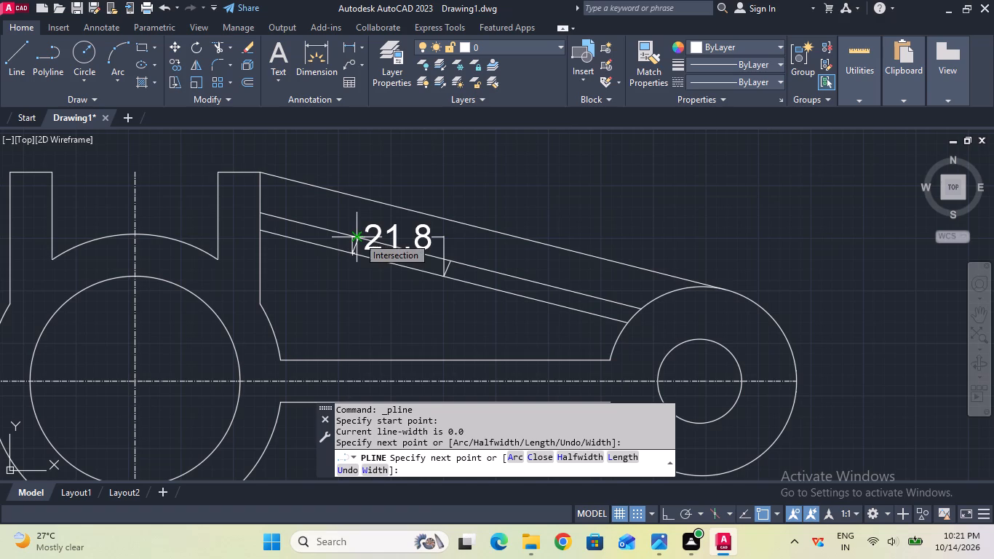
key("Escape")
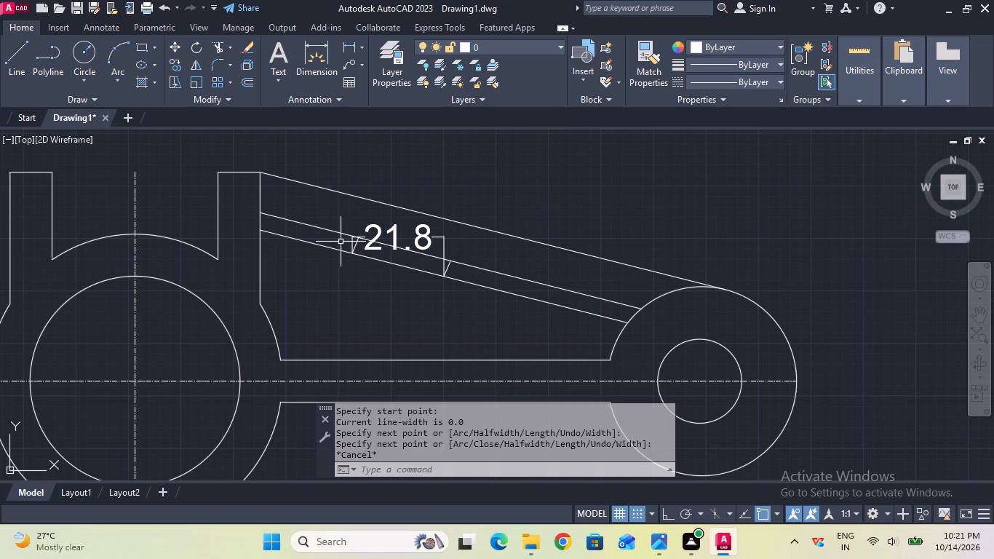
Erase the linear helper dimension between the two short cross lines.
left_click(396, 242)
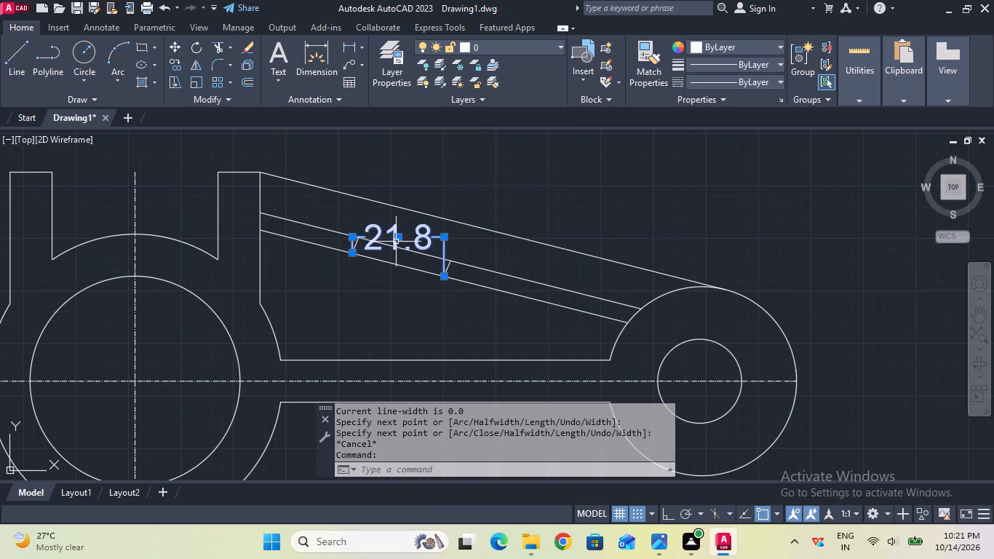
key("Delete")
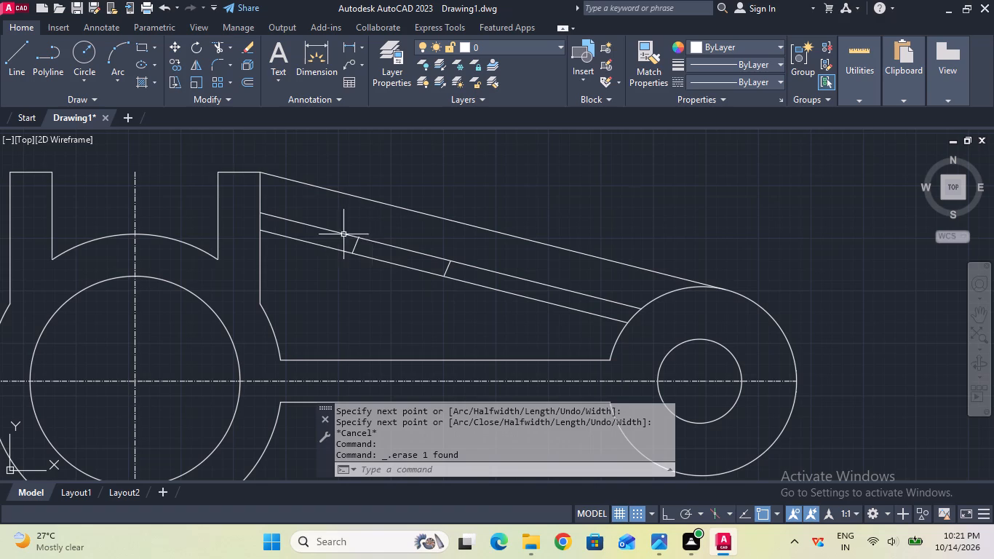
Check the aligned distance between the upper ends of the two short cross lines.
left_click(359, 47)
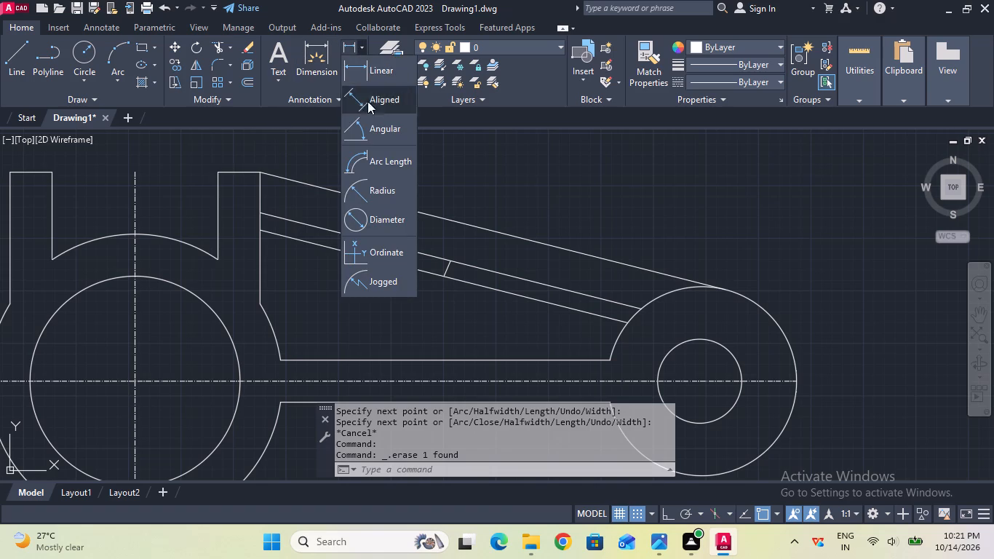
left_click(378, 100)
left_click(357, 235)
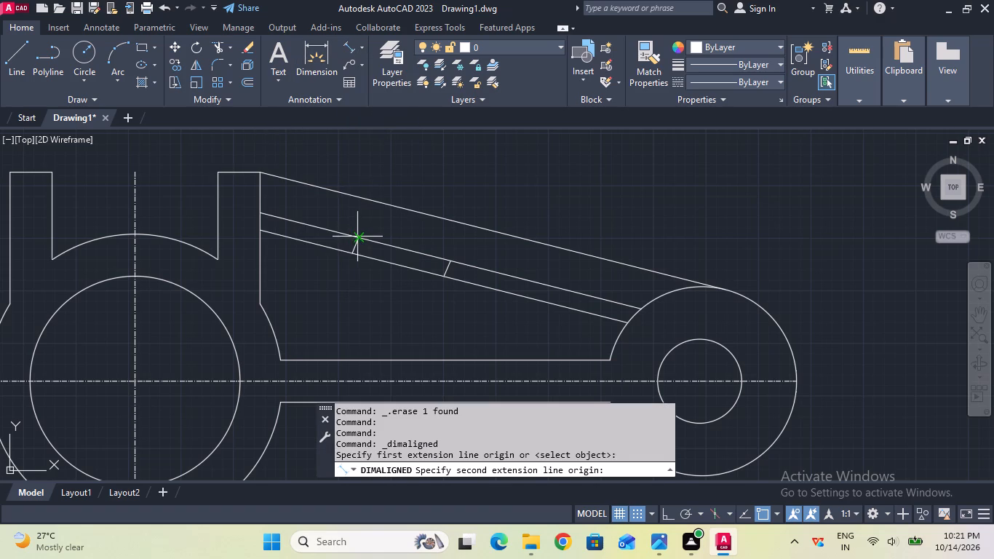
left_click(453, 261)
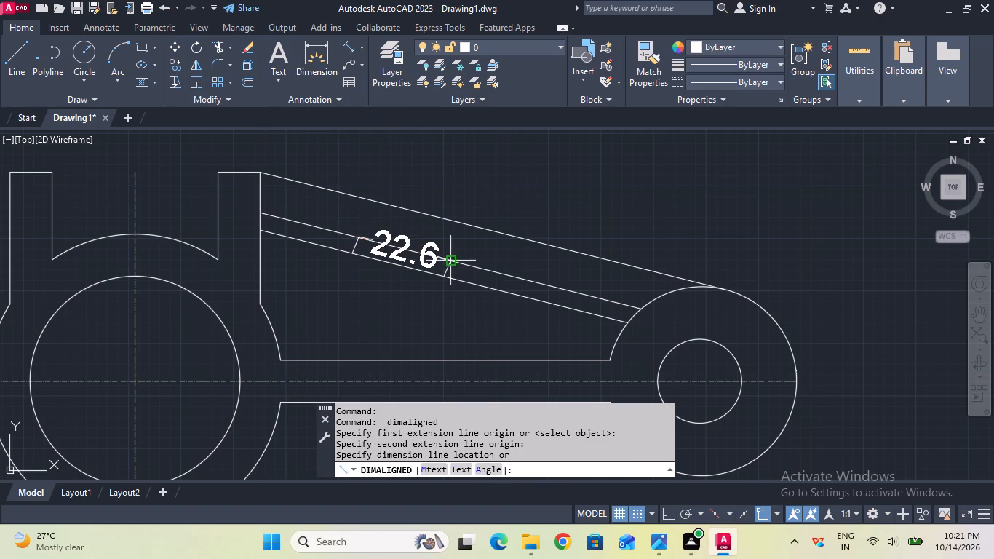
key("Escape")
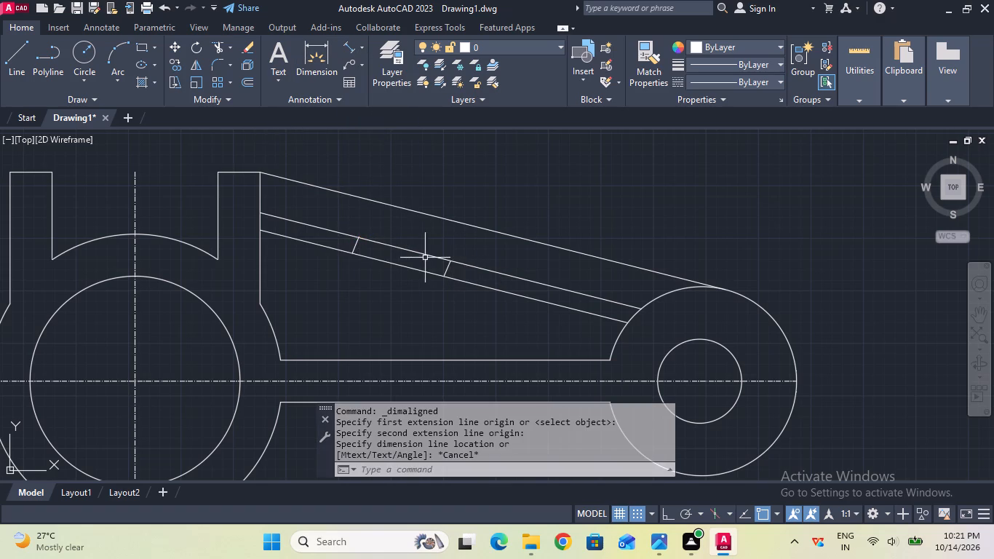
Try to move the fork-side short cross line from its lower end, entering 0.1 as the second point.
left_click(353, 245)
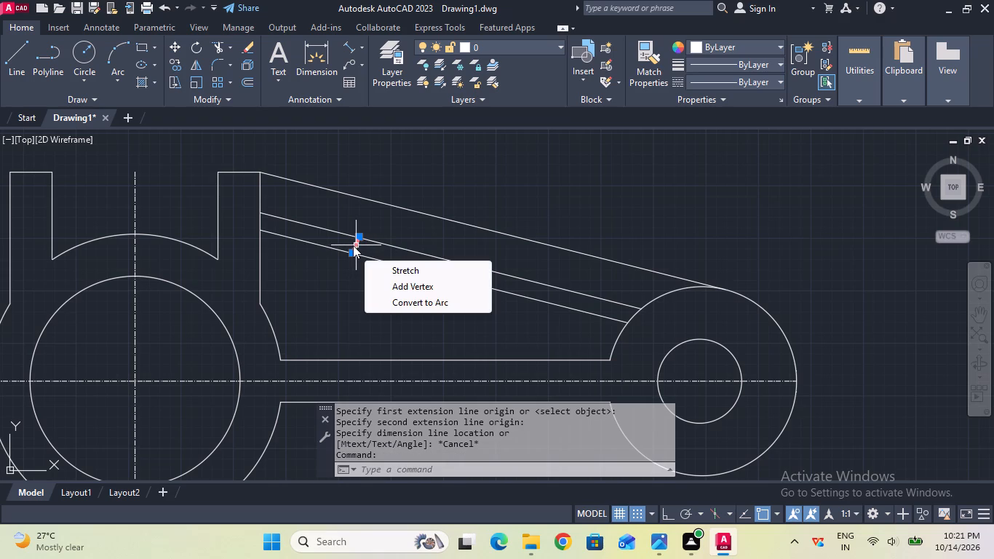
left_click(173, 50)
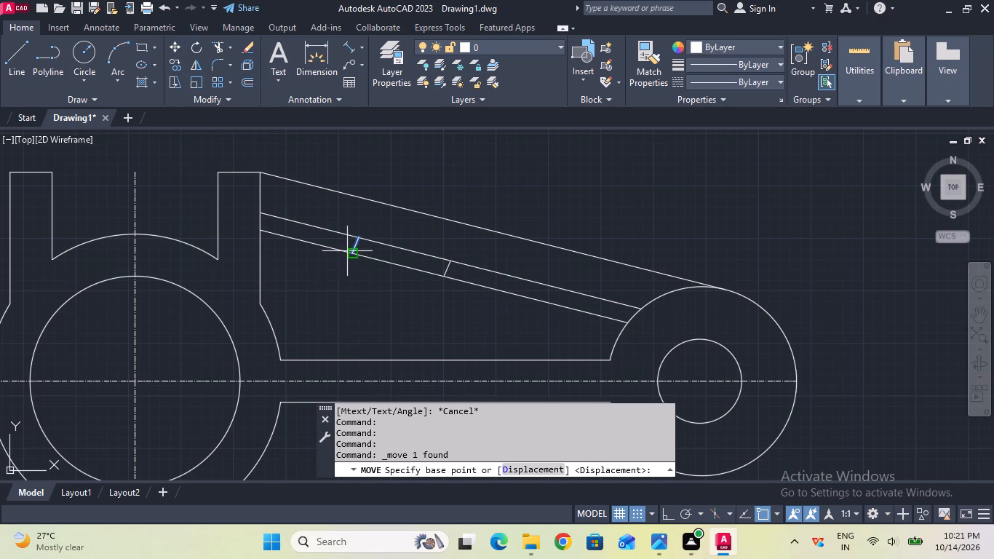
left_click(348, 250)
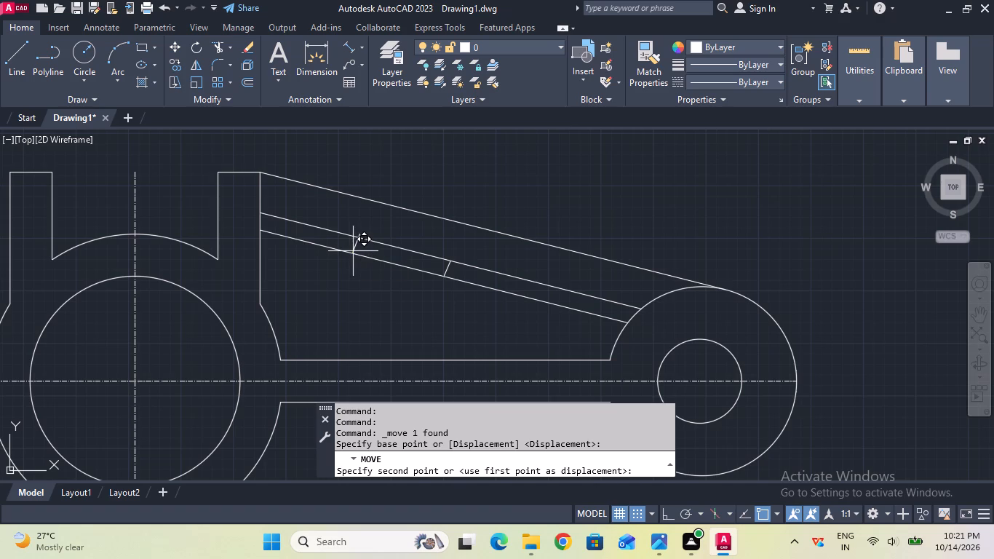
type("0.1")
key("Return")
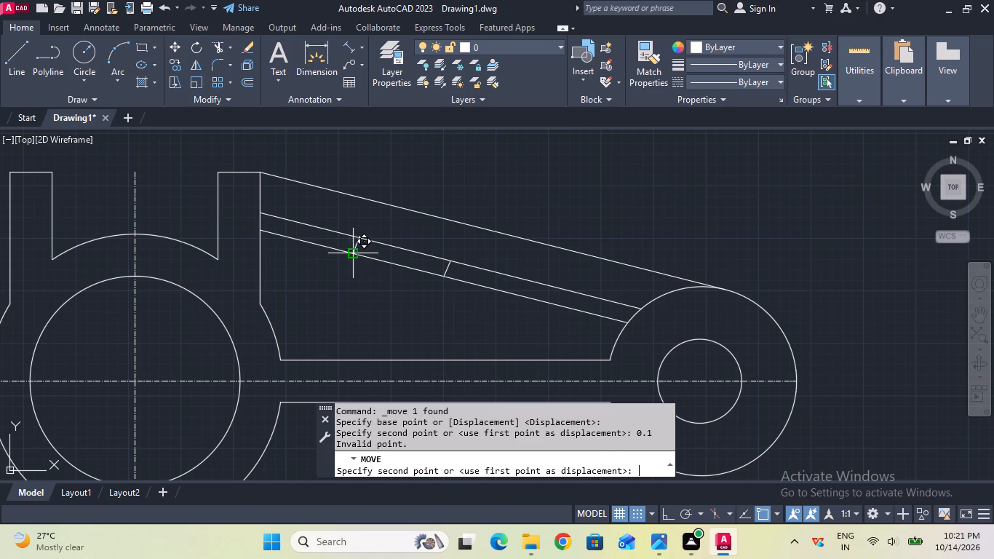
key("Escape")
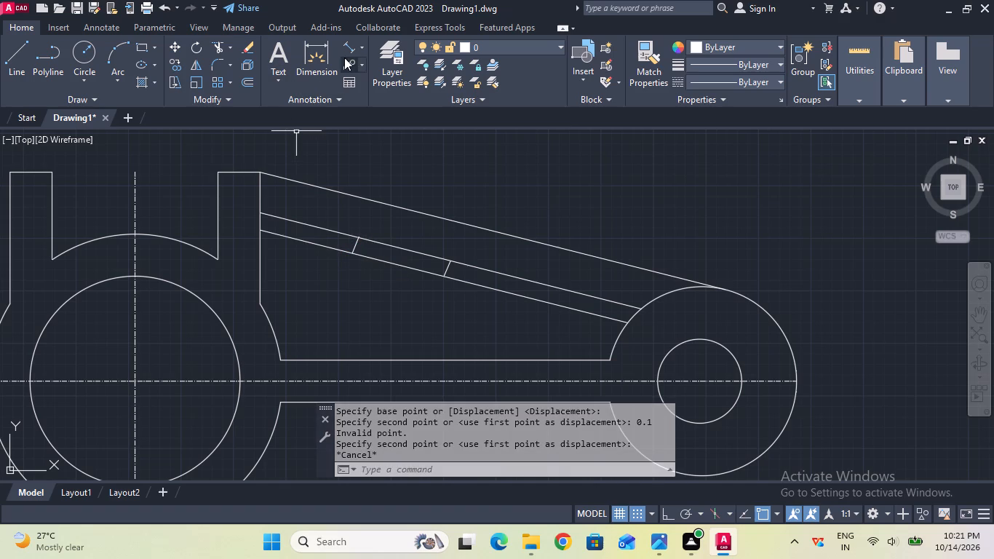
Check the aligned distance between the lower ends of the two short cross lines.
left_click(351, 52)
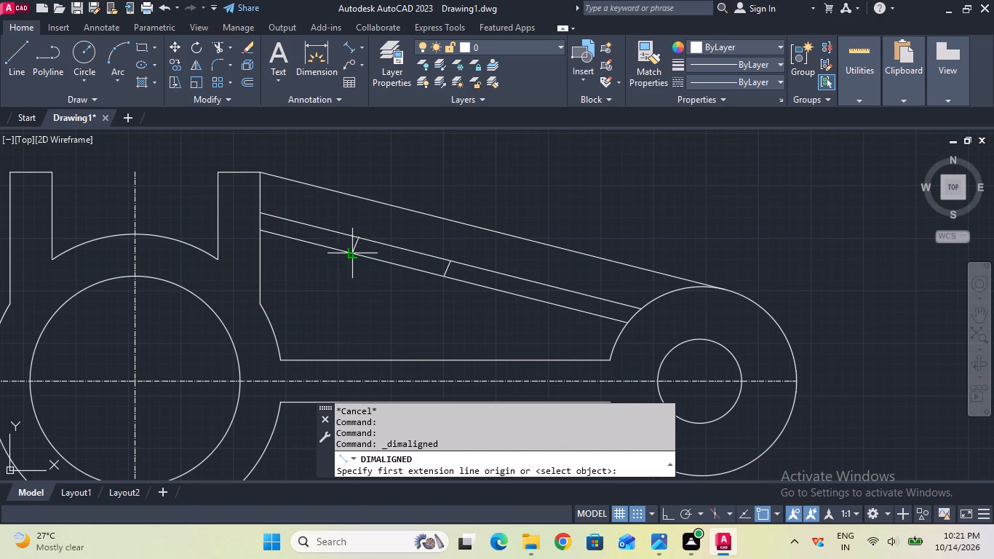
left_click(350, 250)
left_click(448, 279)
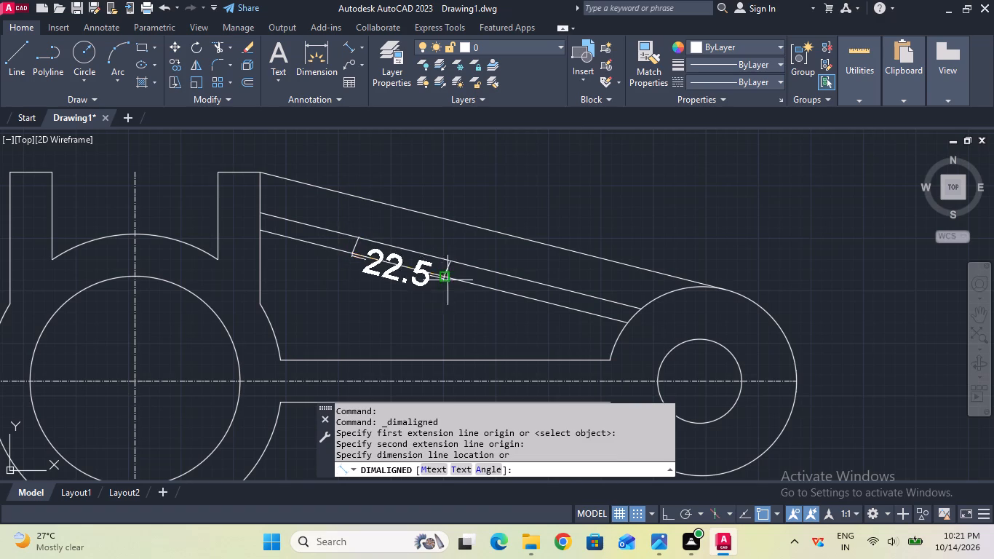
key("Escape")
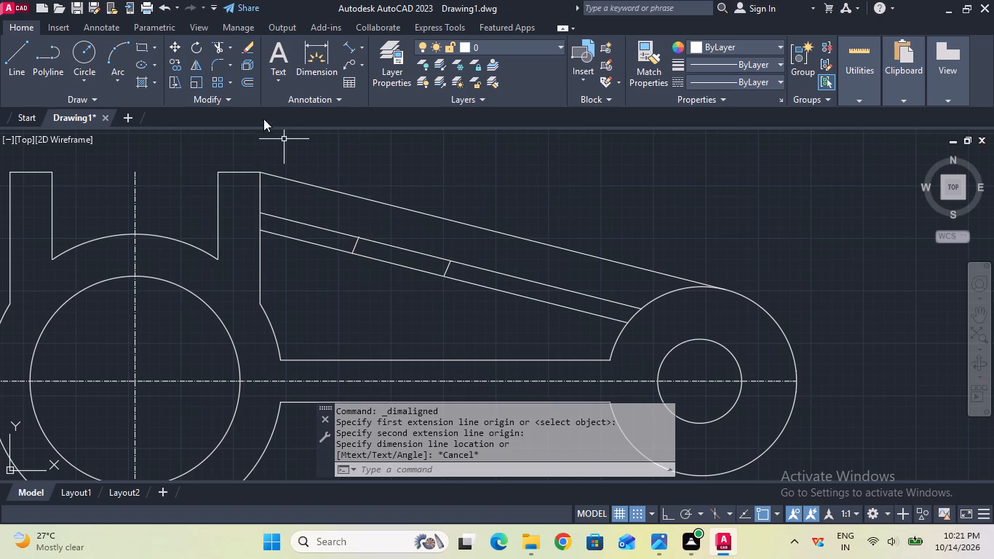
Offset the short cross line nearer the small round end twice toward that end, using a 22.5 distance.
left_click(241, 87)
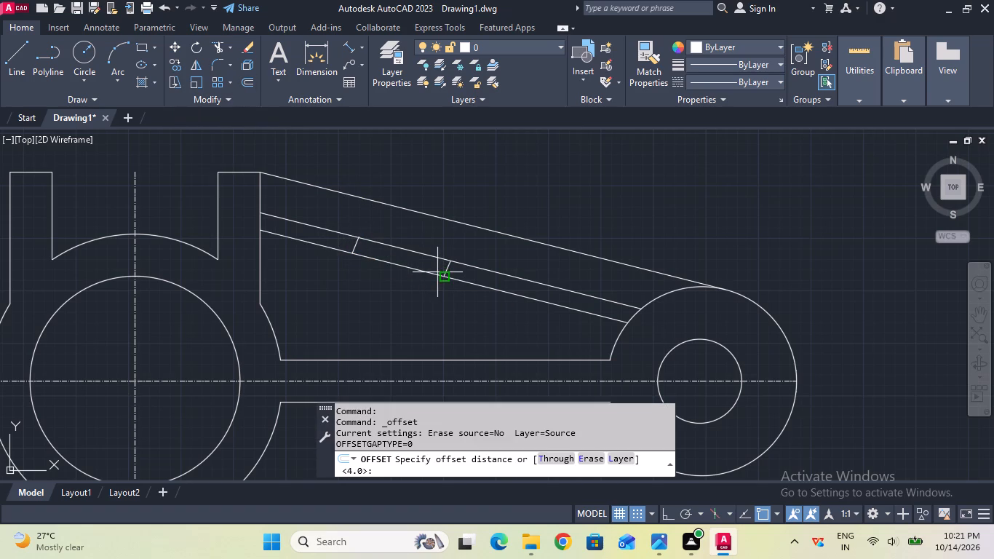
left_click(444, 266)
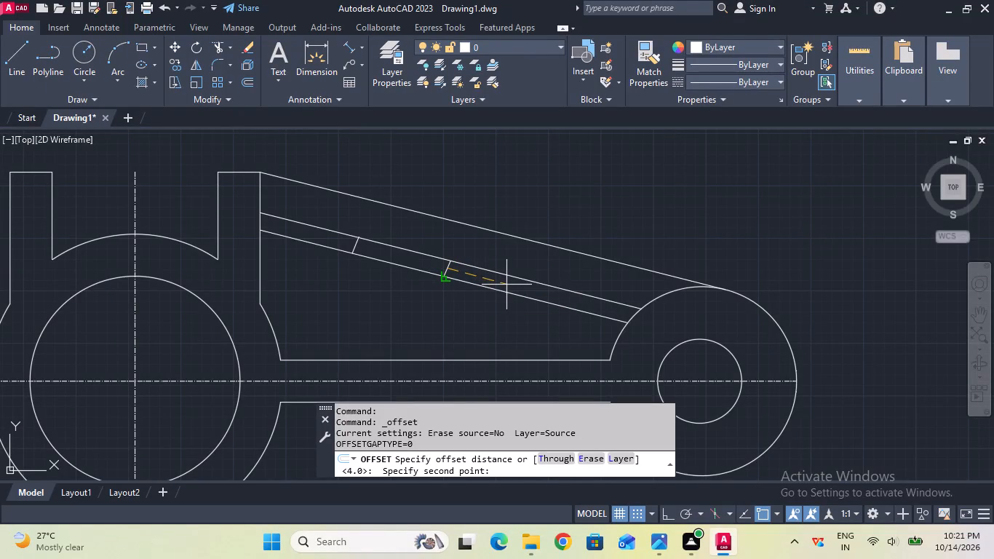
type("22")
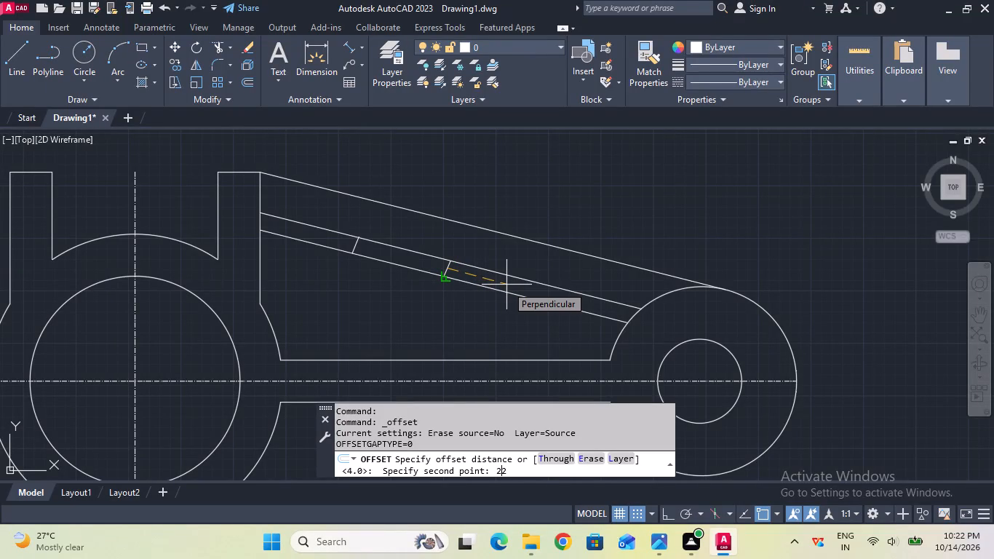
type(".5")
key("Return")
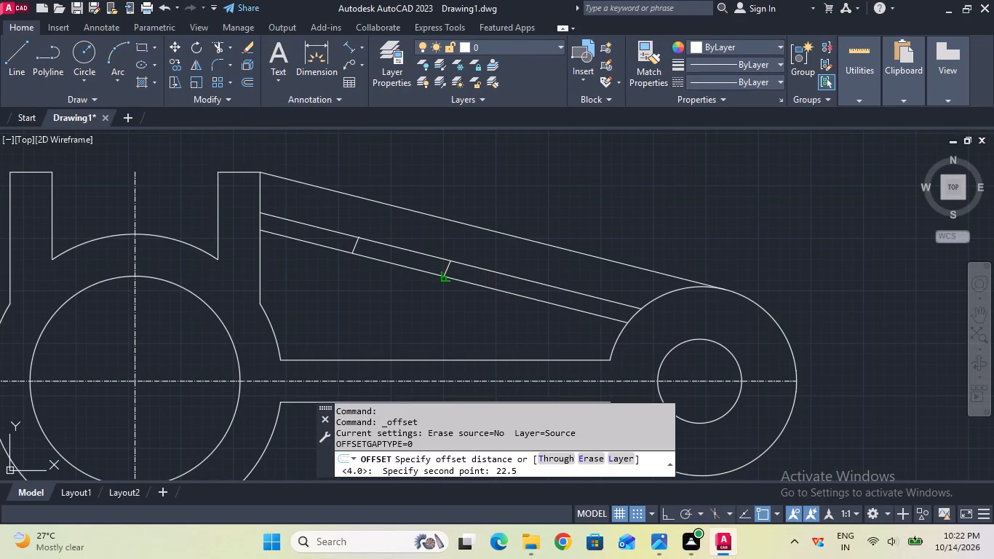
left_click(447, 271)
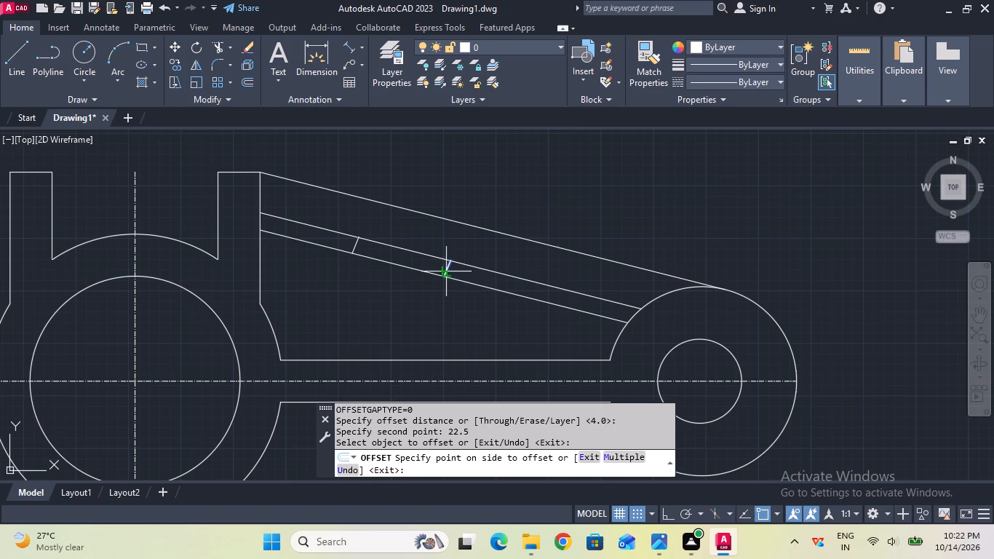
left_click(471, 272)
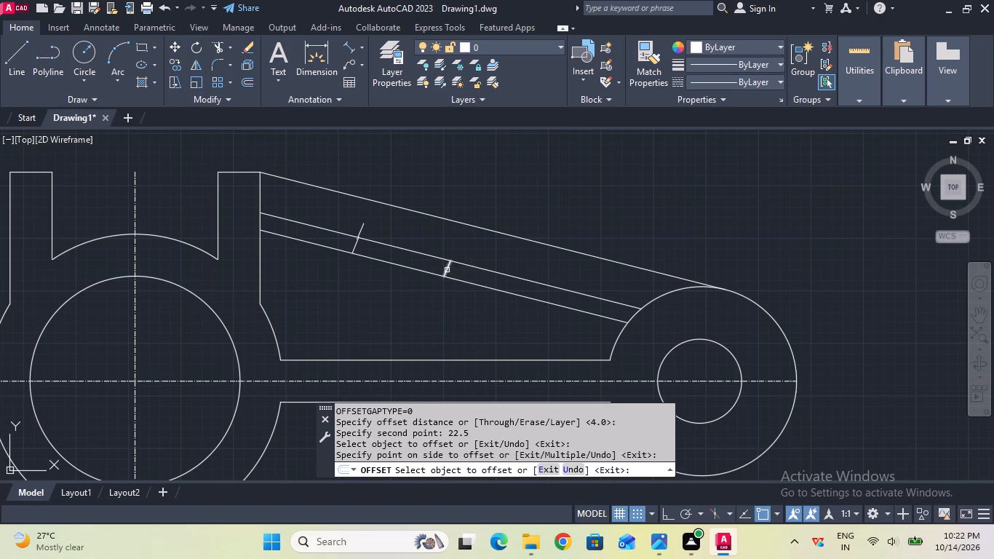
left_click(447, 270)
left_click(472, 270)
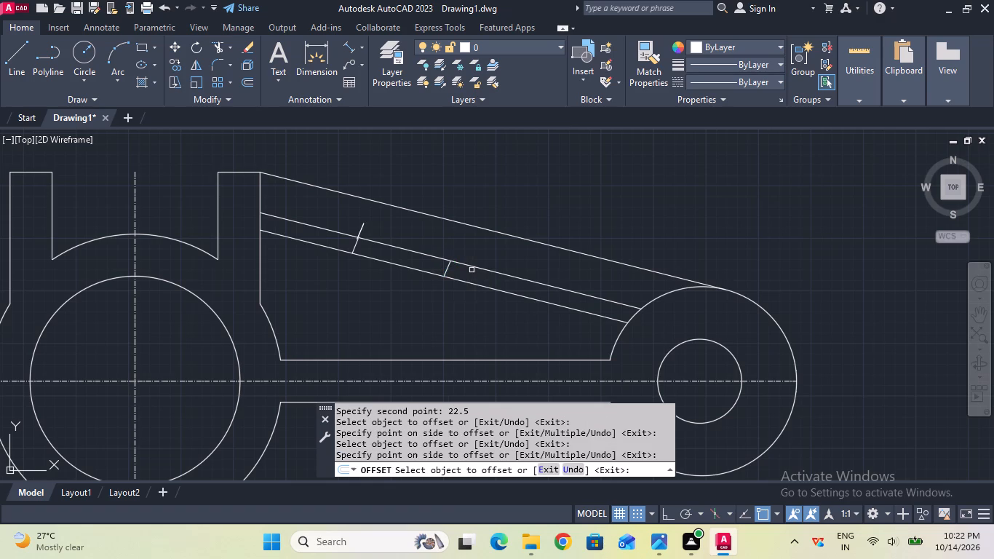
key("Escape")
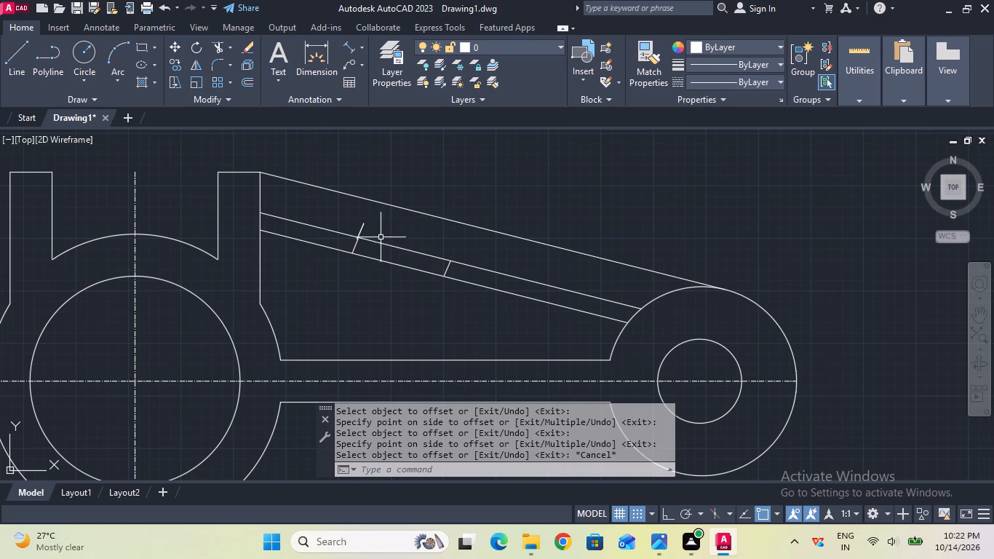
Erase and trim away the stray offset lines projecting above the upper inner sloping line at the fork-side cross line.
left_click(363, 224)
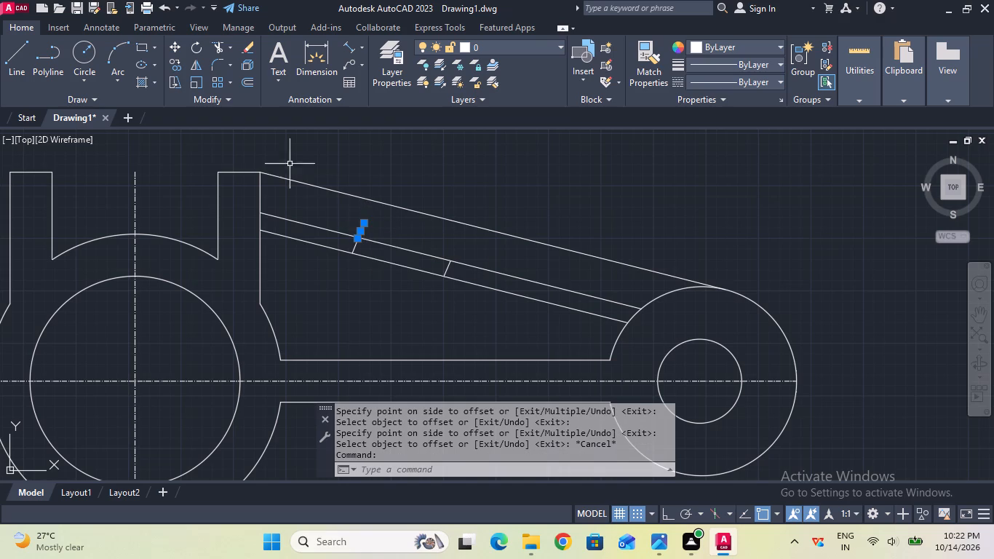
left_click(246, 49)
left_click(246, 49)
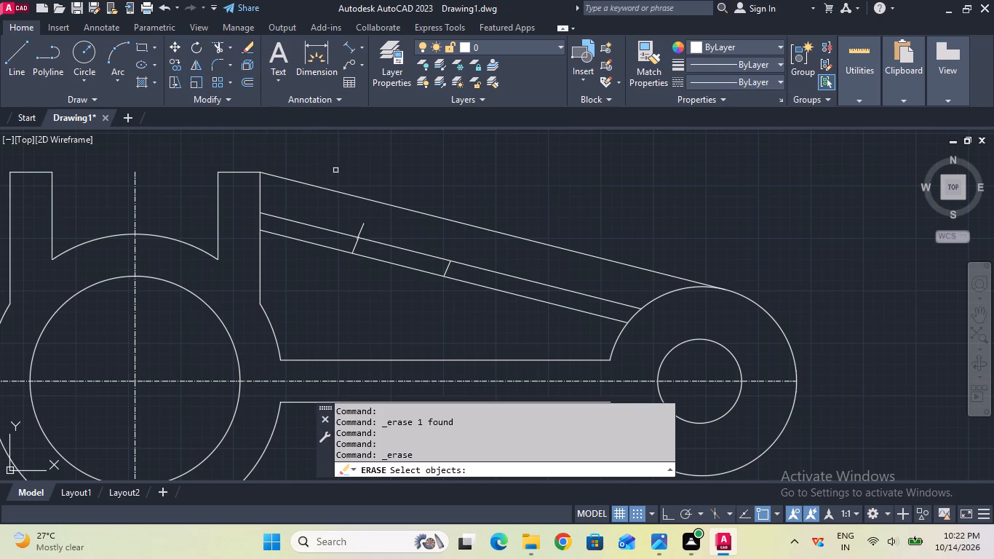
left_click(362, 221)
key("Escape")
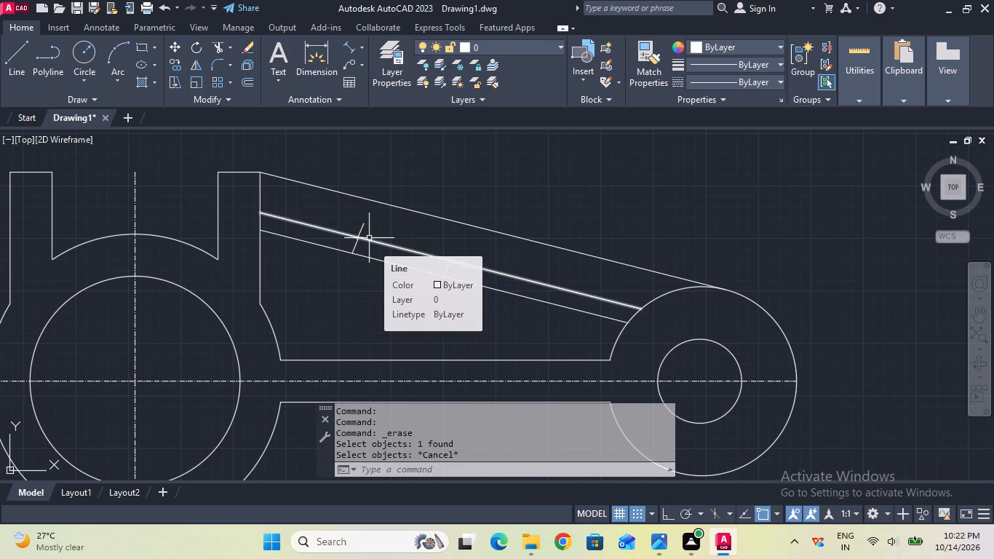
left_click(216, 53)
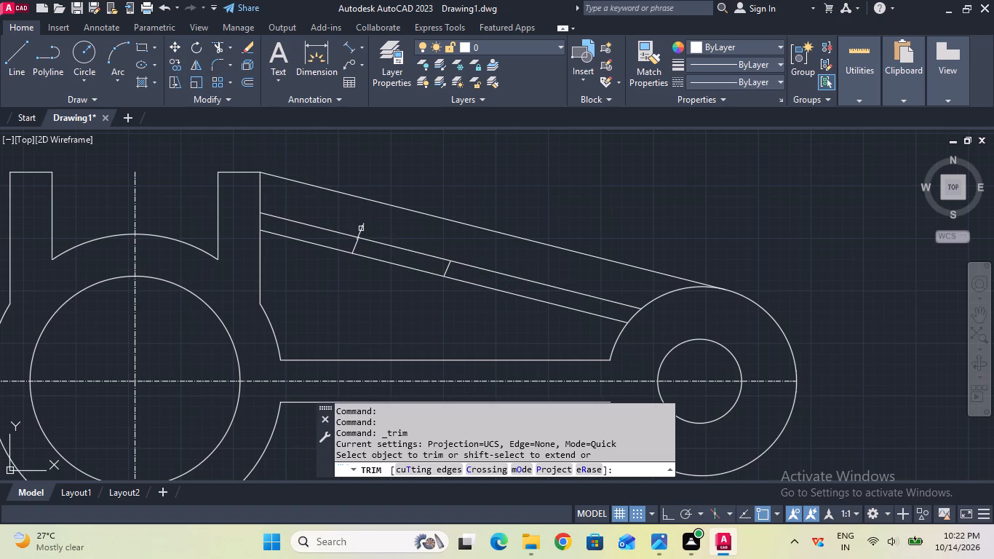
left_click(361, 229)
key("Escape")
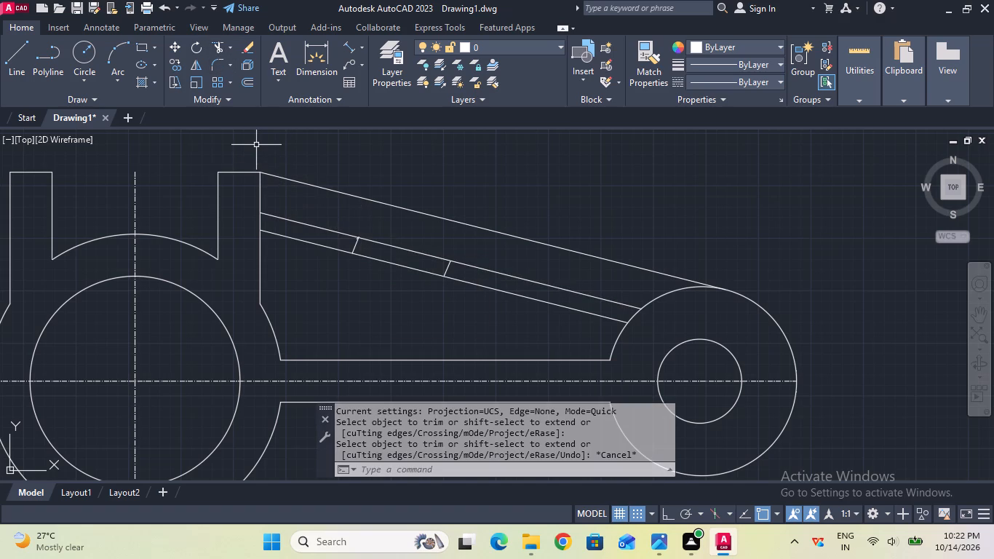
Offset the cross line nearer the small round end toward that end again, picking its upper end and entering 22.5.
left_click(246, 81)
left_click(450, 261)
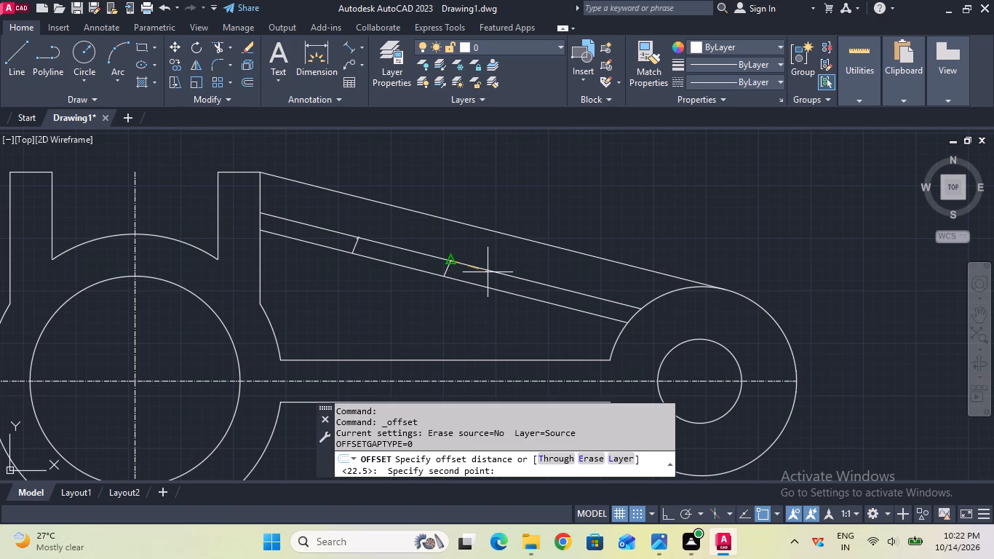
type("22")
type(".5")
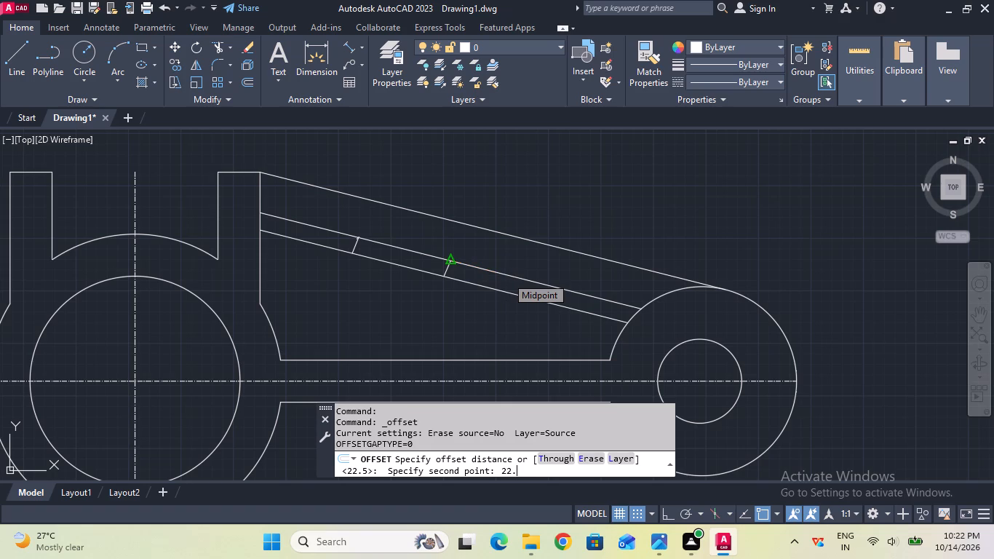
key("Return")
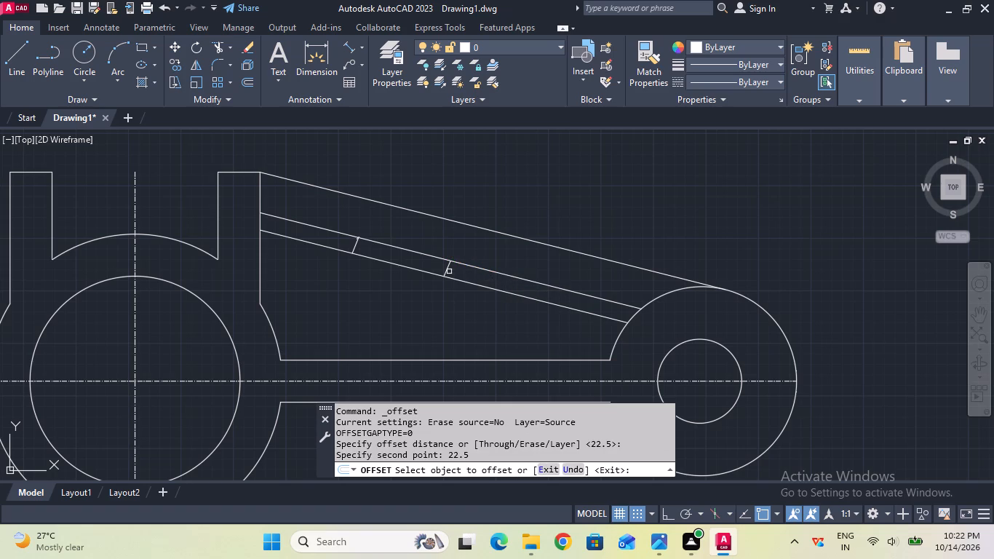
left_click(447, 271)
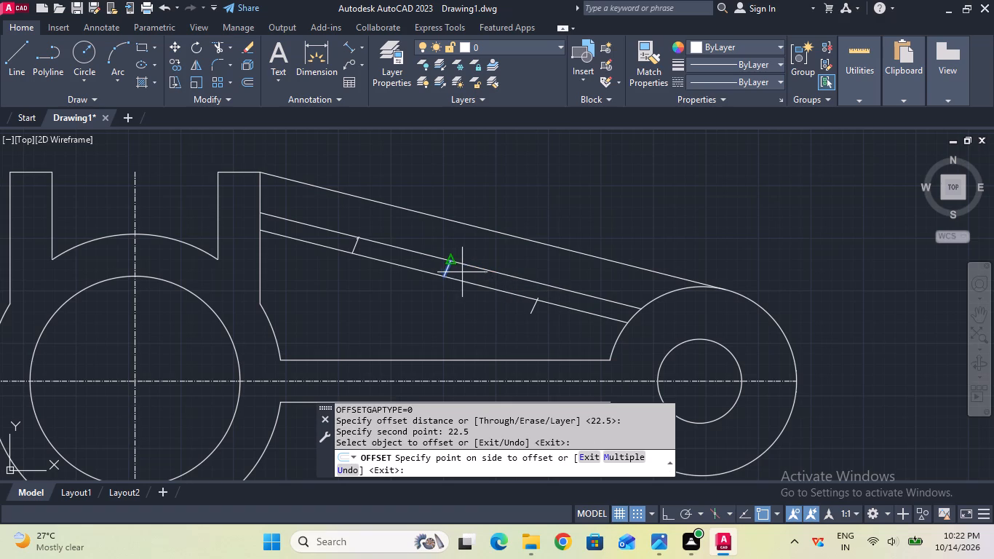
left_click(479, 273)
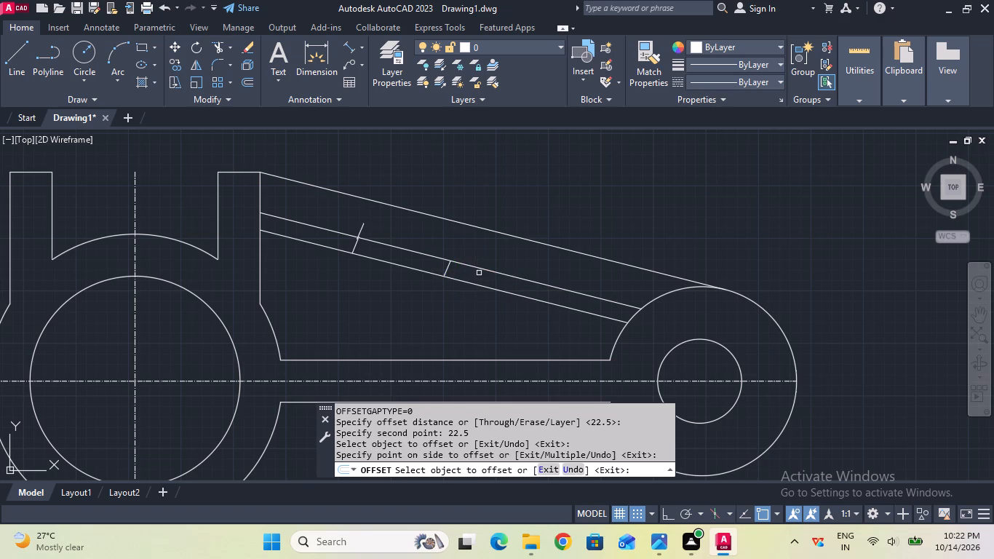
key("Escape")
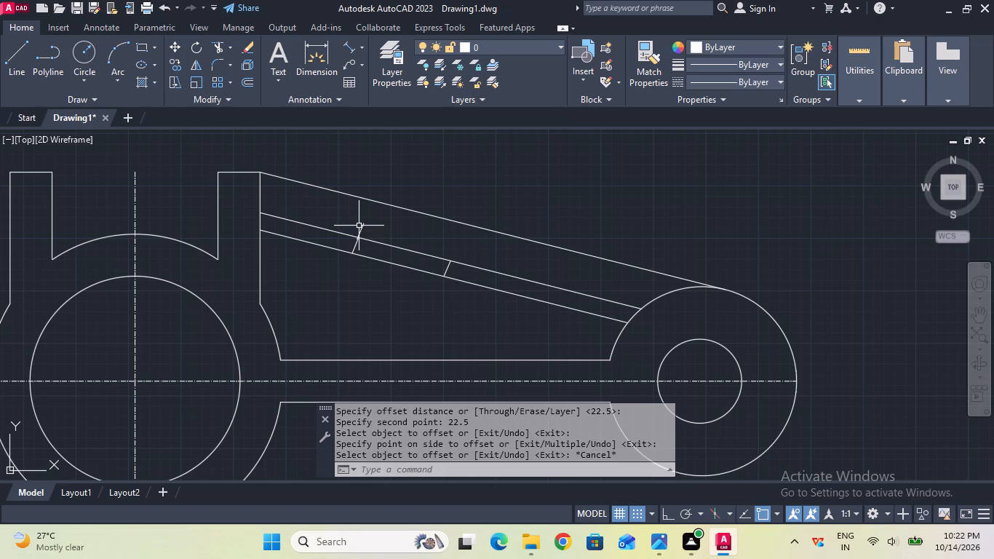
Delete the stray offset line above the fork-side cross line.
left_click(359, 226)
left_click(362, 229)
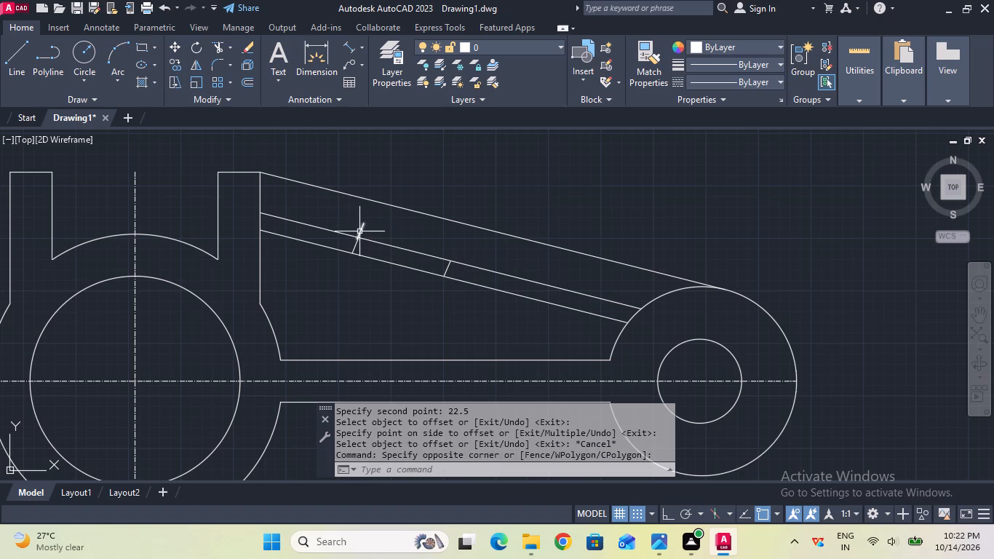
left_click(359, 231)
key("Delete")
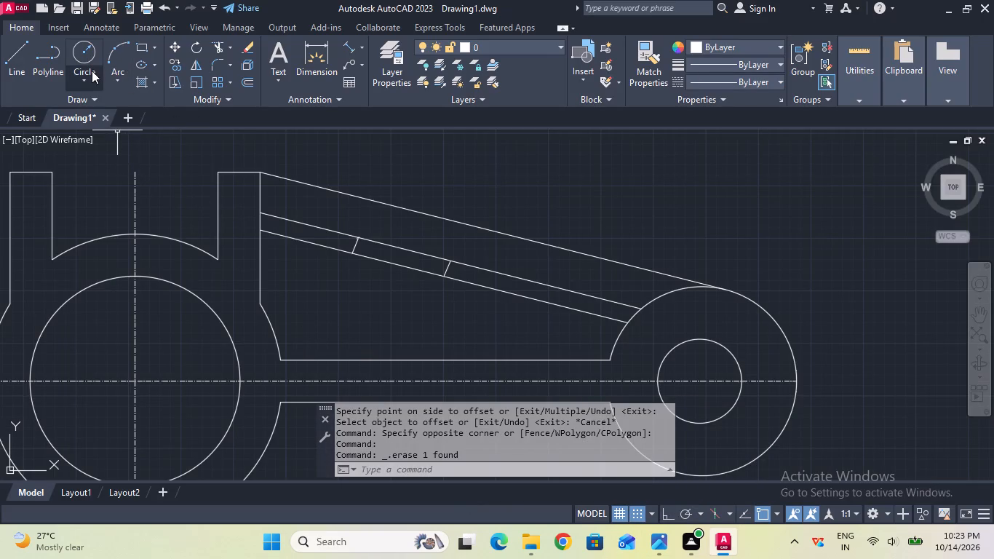
Place an aligned helper dimension from the middle cross line's upper end, entering 22.5 along the upper inner sloping line toward the small round end.
left_click(347, 49)
left_click(456, 261)
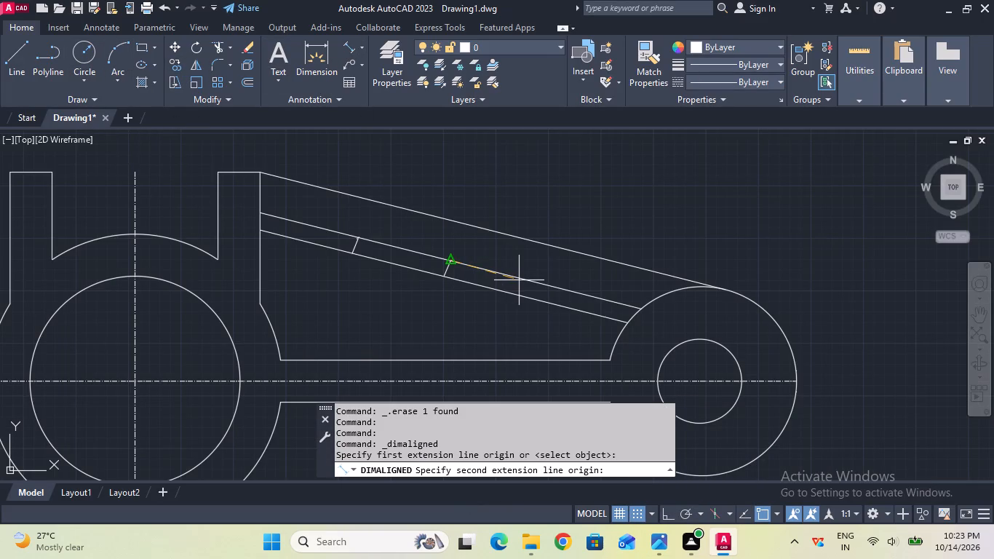
type("22")
type(".5")
key("Return")
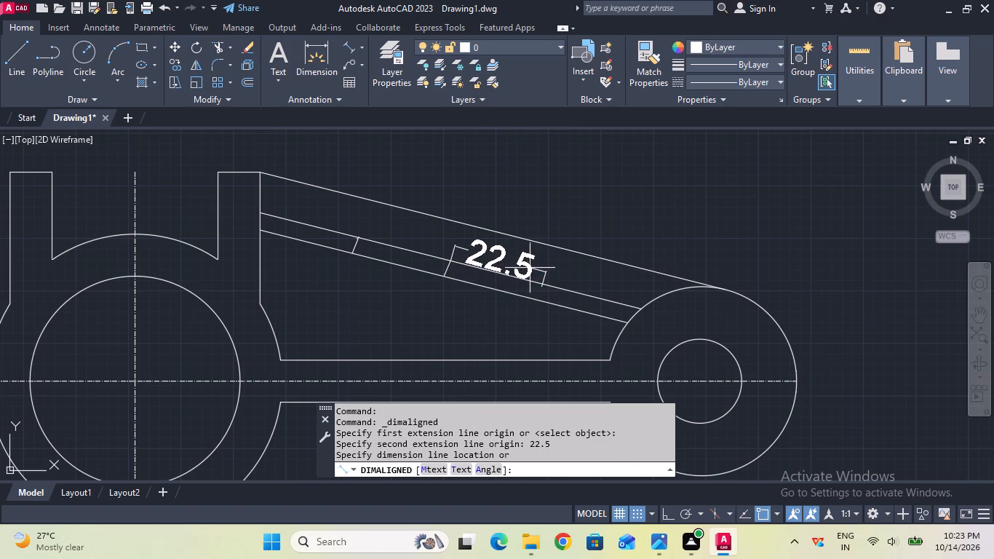
left_click(530, 262)
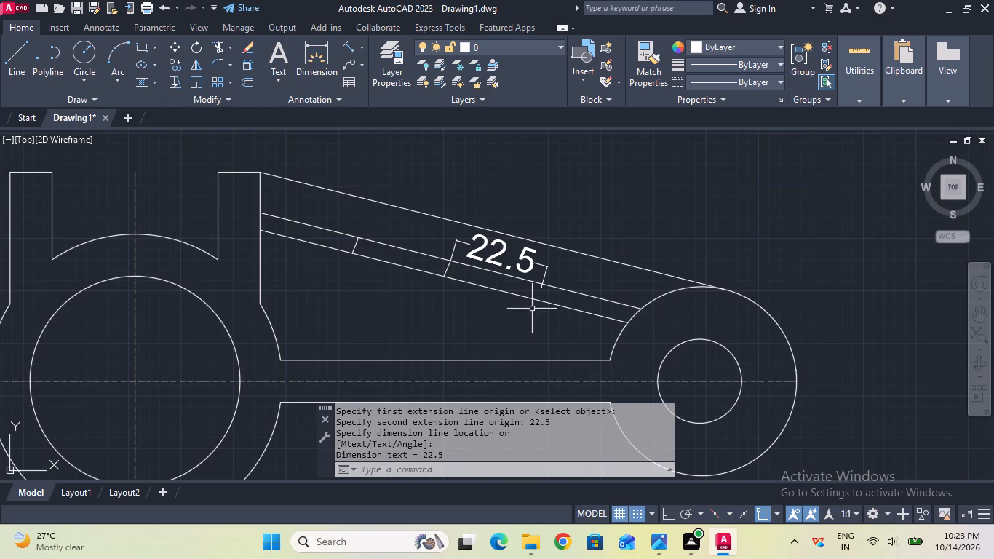
Draw a cross line from the 22.5 helper dimension's end near the small round end to the lower inner sloping line, perpendicular to it.
left_click(23, 67)
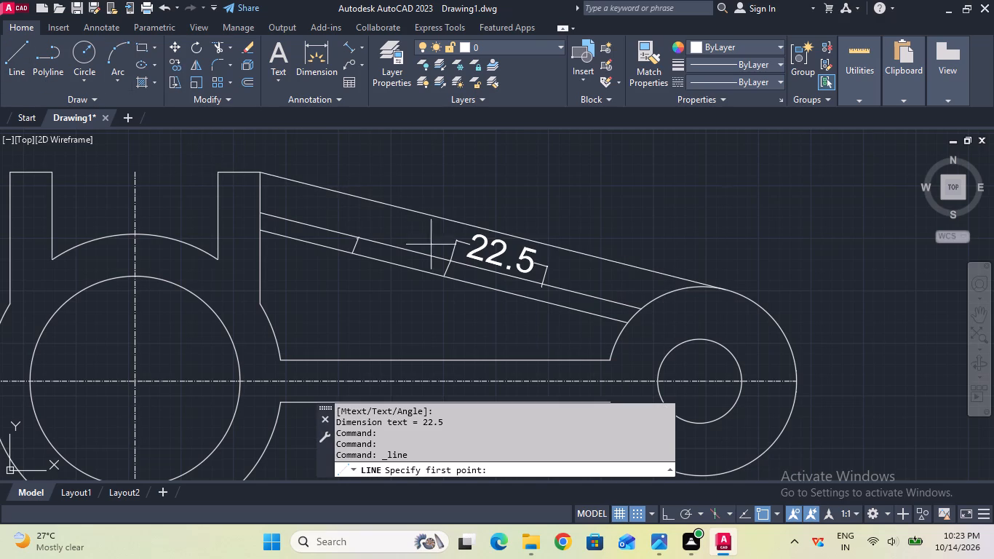
left_click(542, 285)
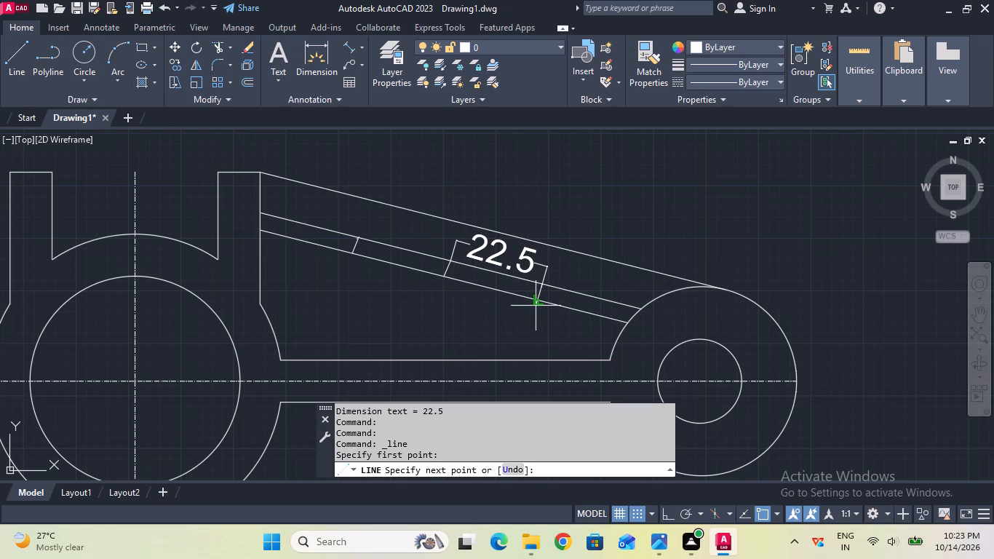
left_click(538, 298)
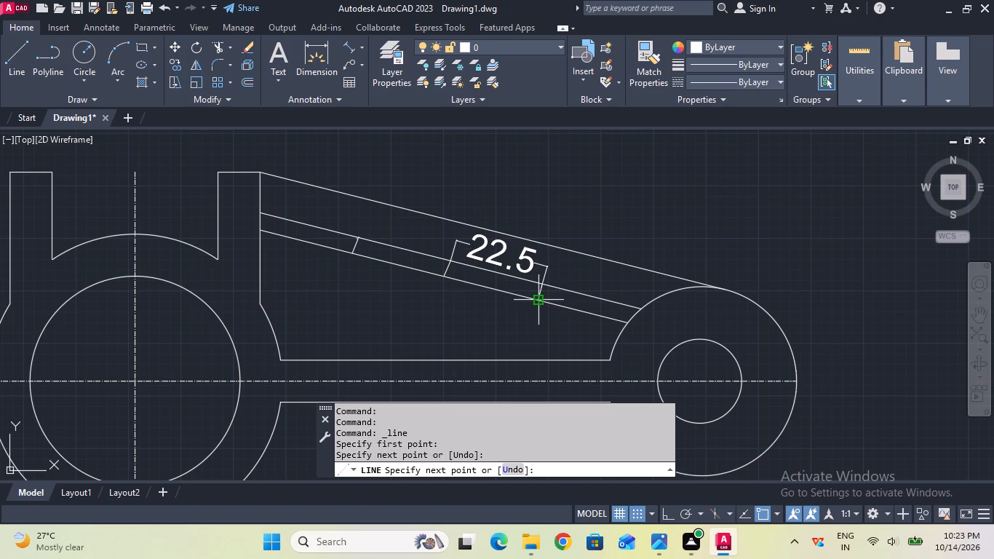
key("Escape")
Measure the aligned distance between the lower ends of the fork-side cross line and the cross line nearest the small round end.
scroll(421, 291, "up", 1)
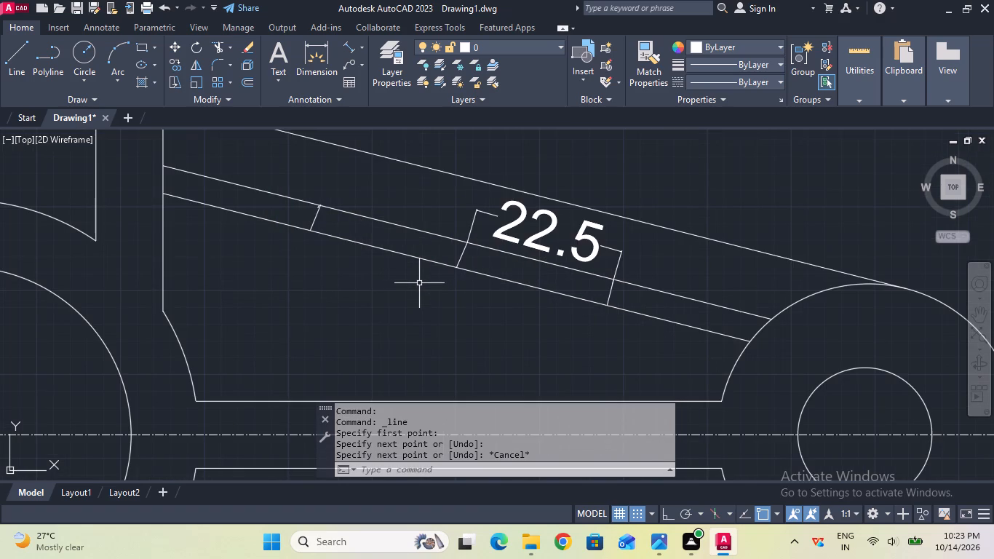
left_click(346, 47)
left_click(306, 229)
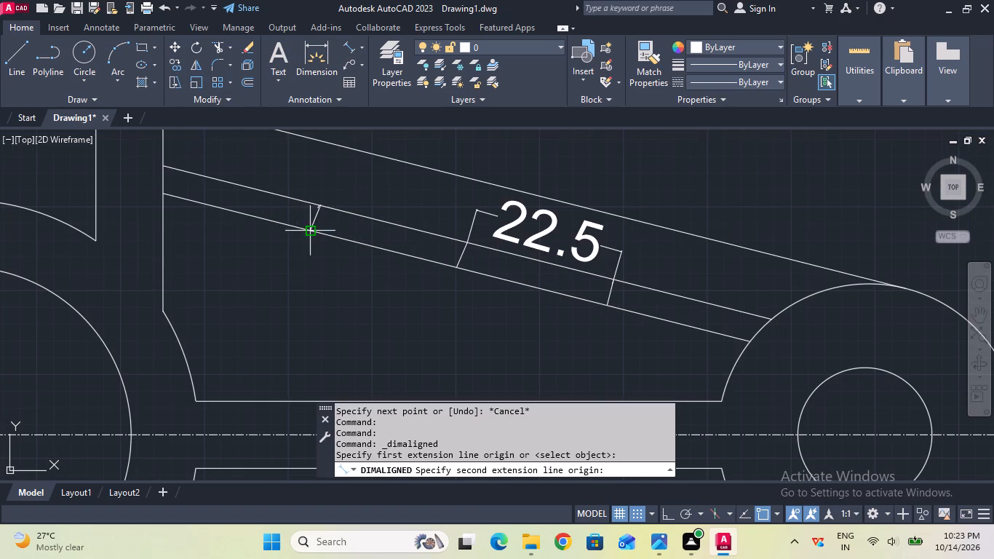
left_click(607, 308)
key("Escape")
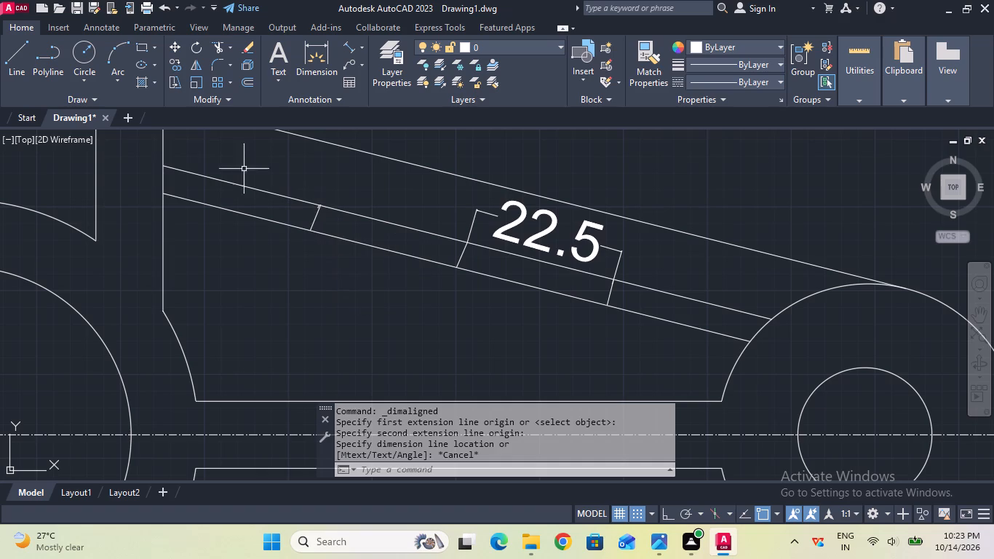
Draw a new fork-side cross line from the existing one's upper end perpendicular to the lower inner sloping line.
left_click(25, 74)
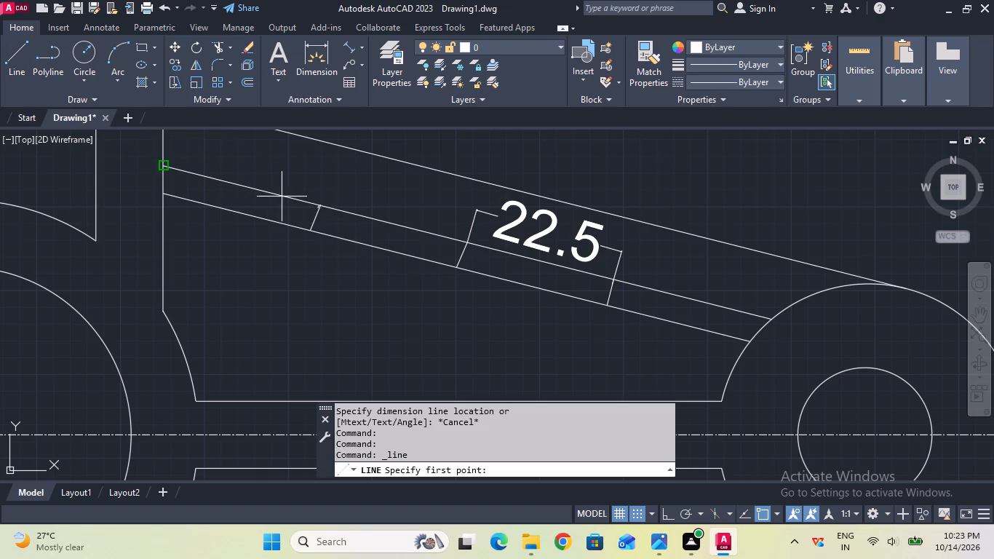
left_click(315, 205)
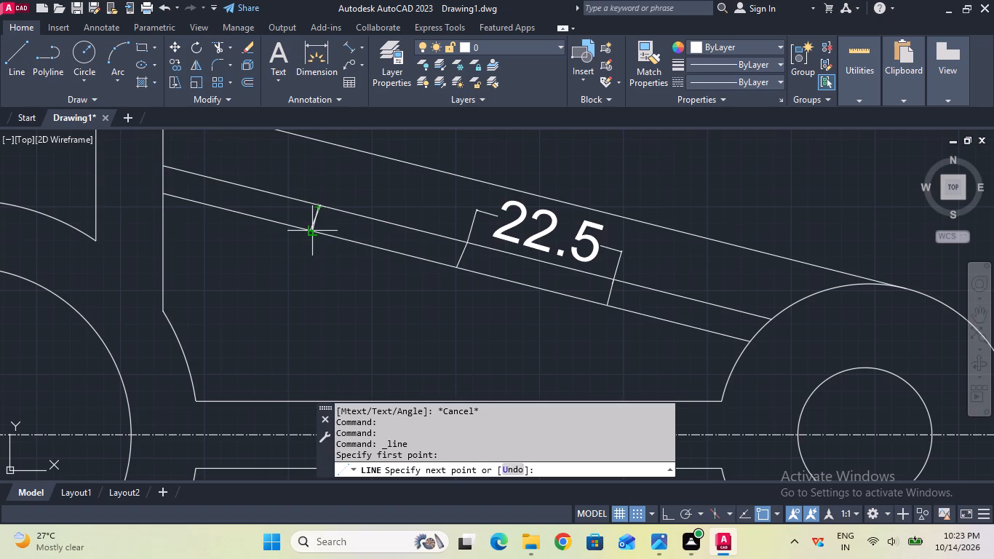
left_click(315, 226)
key("Escape")
Trim away both pieces of the old slanted fork-side cross line, keeping the new perpendicular one.
scroll(315, 226, "up", 1)
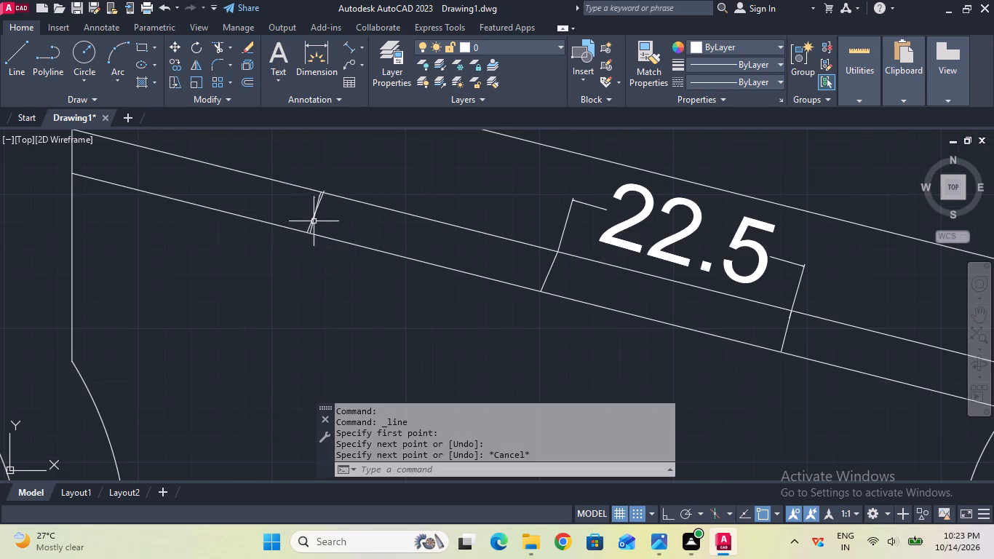
left_click(217, 50)
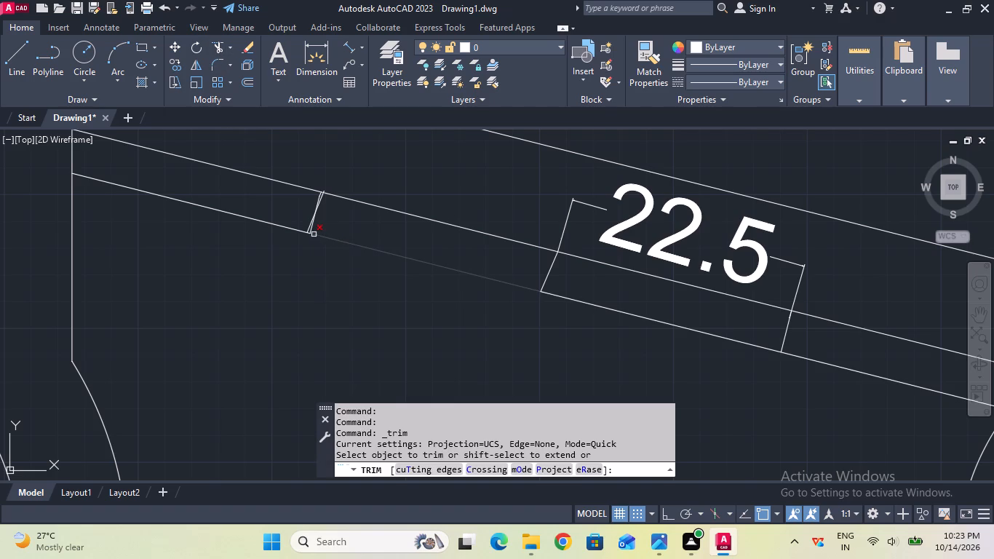
left_click(308, 227)
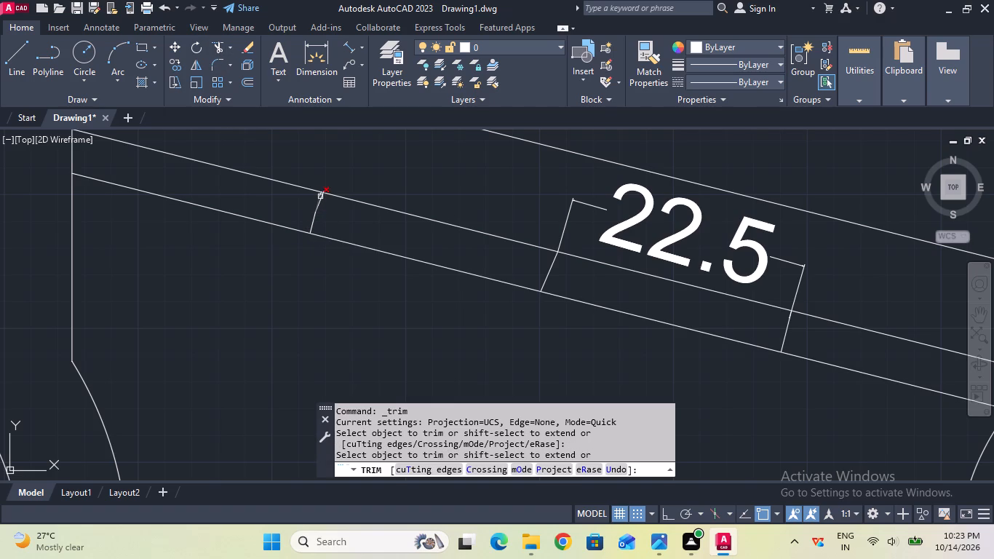
left_click(324, 198)
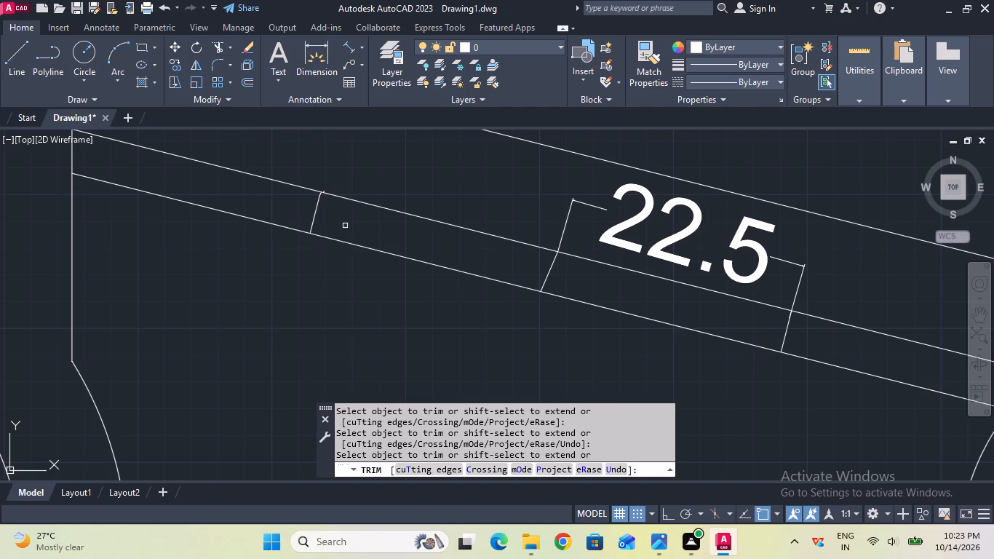
key("Escape")
Trim away the middle cross line between the two inner sloping lines.
scroll(345, 226, "down", 1)
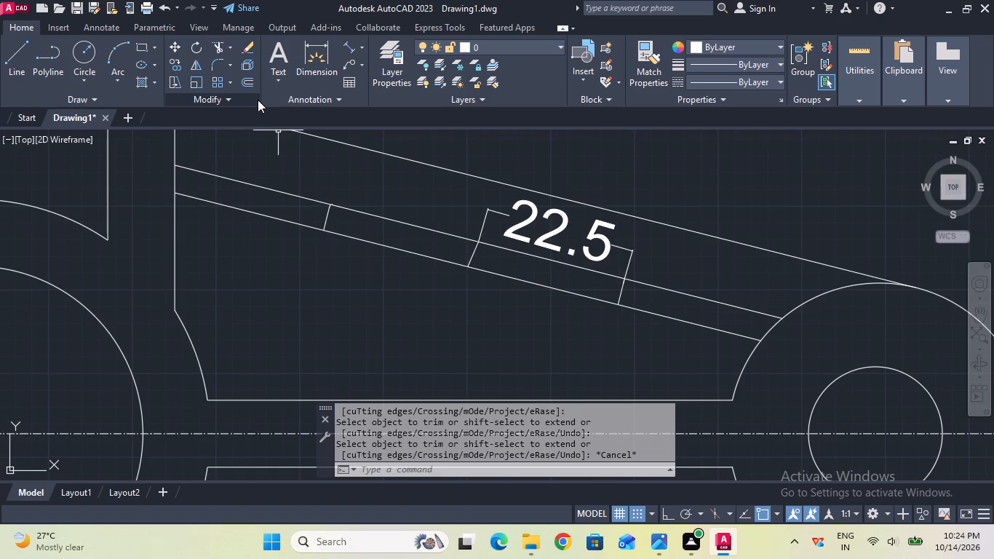
left_click(220, 51)
left_click_drag(456, 258, 478, 259)
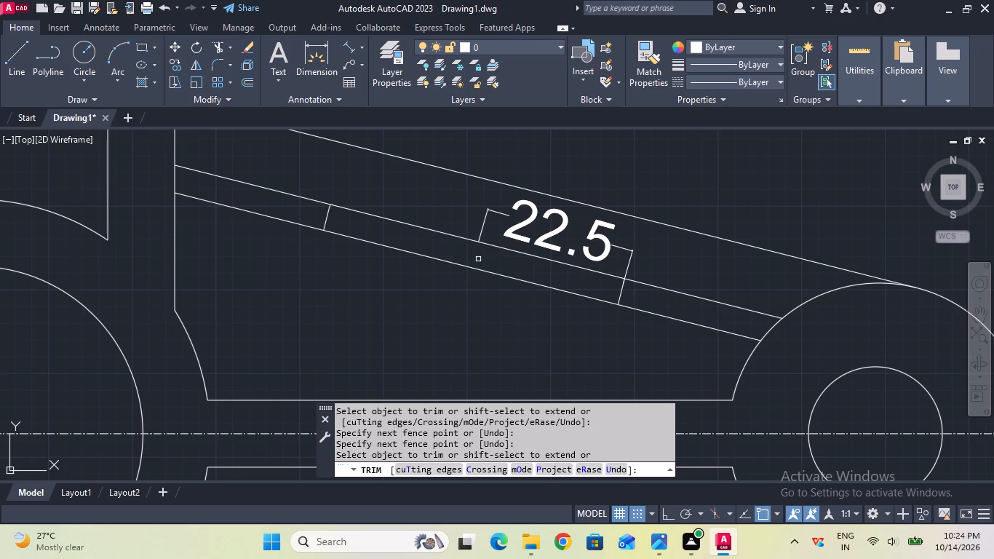
key("Escape")
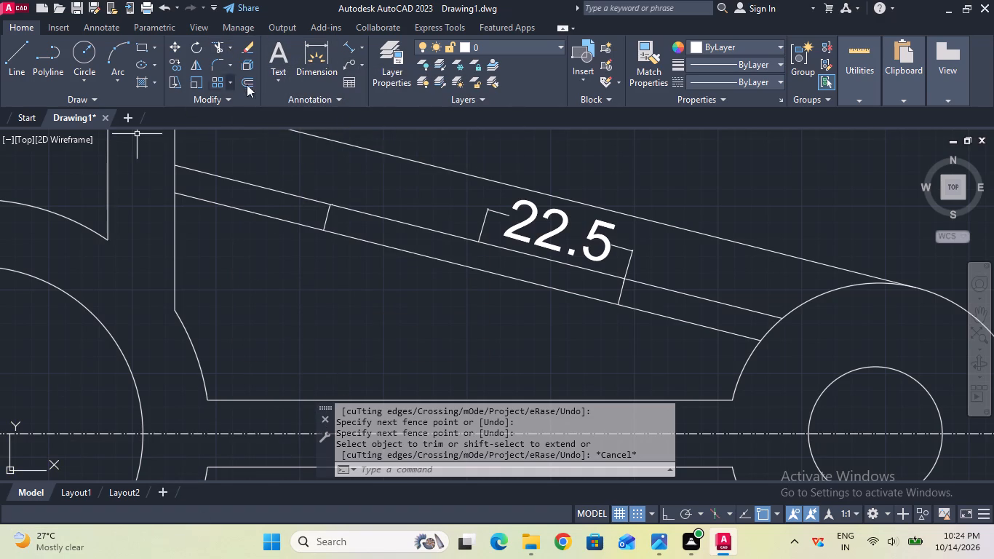
Measure the aligned distance between the upper ends of the two remaining cross lines.
left_click(348, 41)
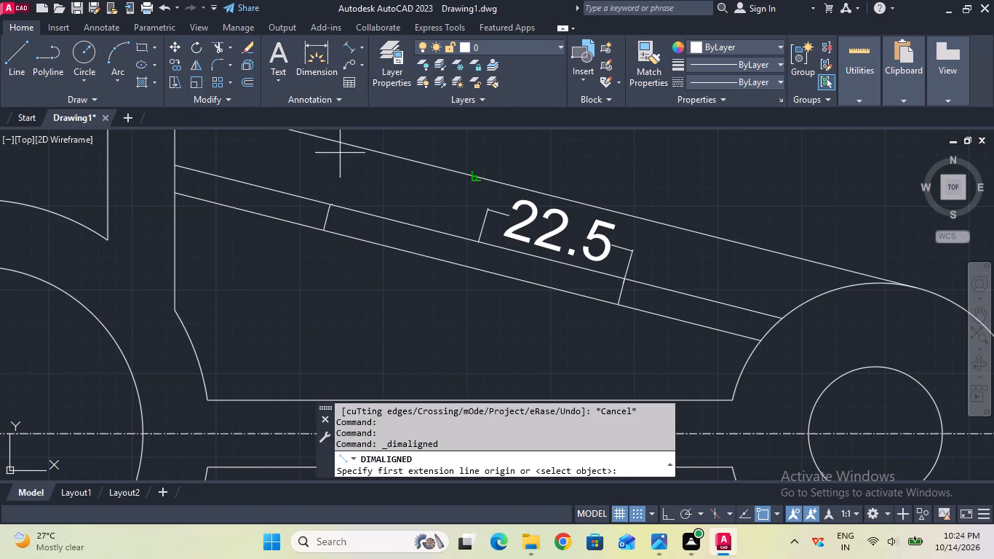
left_click(333, 206)
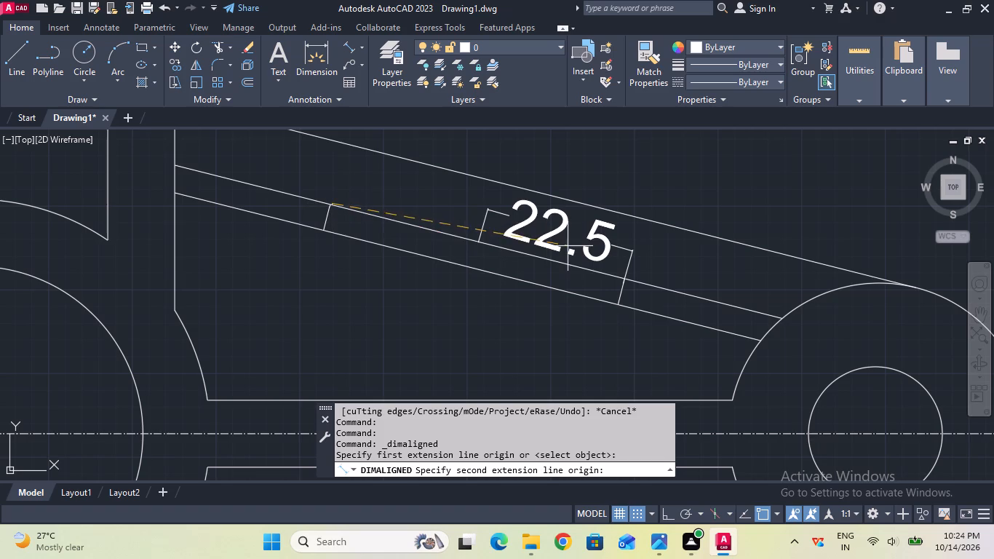
left_click(624, 275)
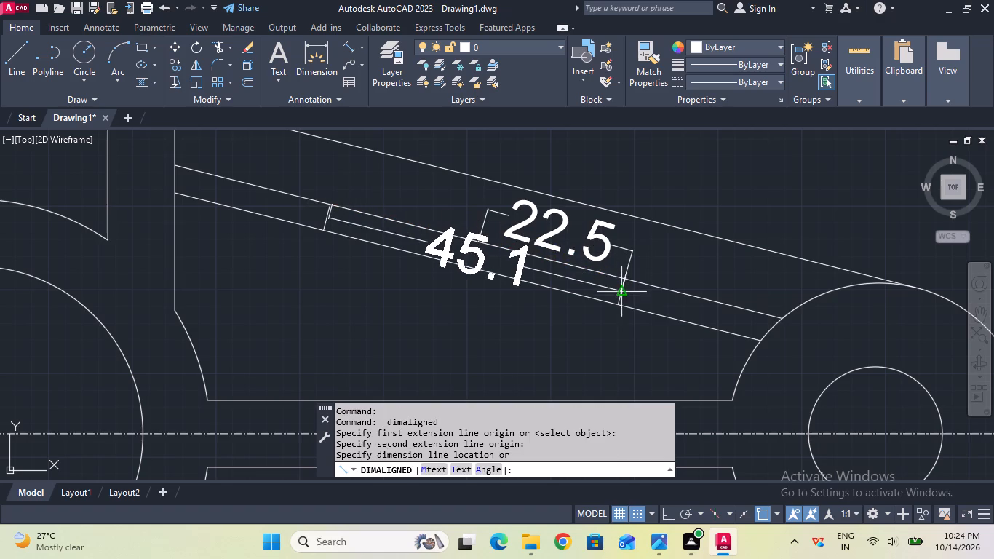
key("Escape")
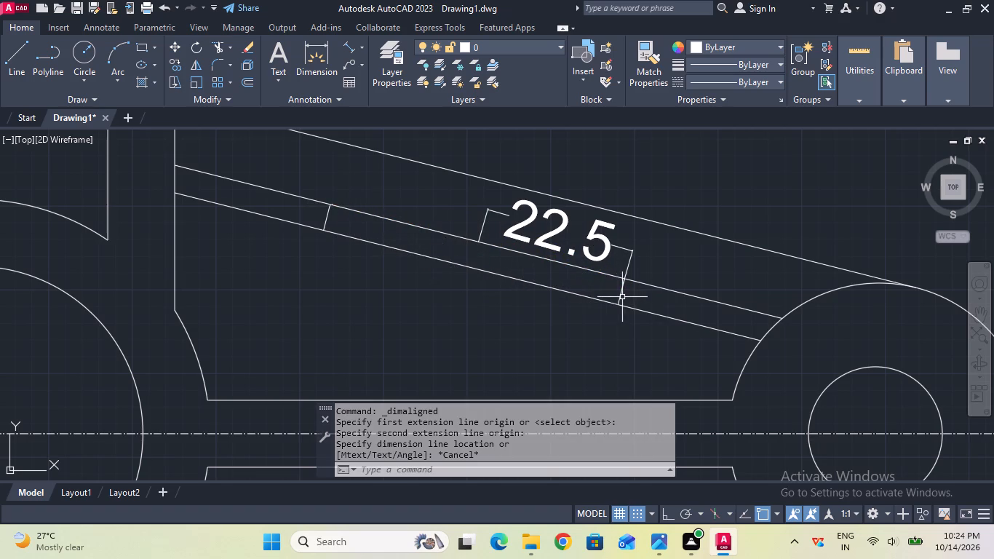
Move the cross line nearest the small round end by 0.1 along the lower inner sloping line toward the fork.
scroll(623, 296, "up", 1)
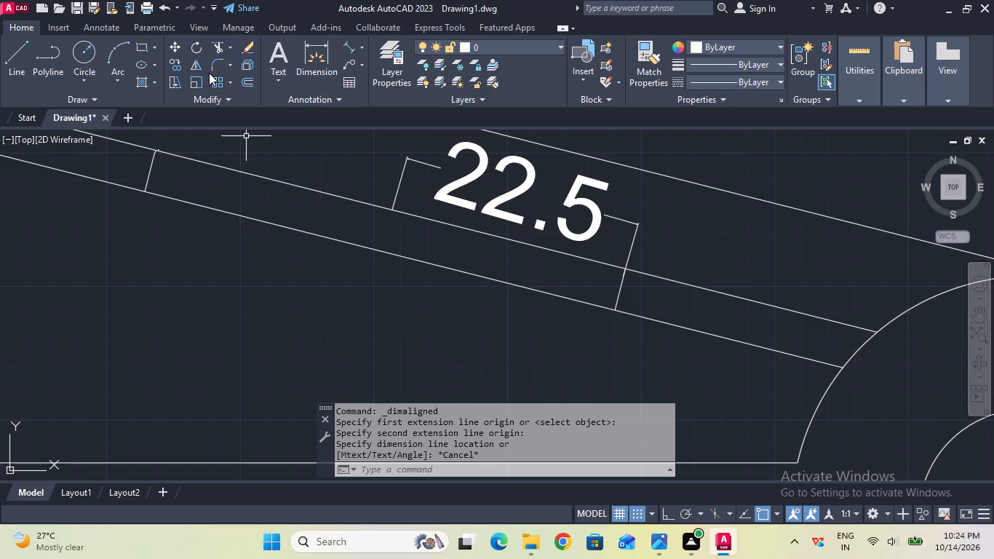
left_click(176, 49)
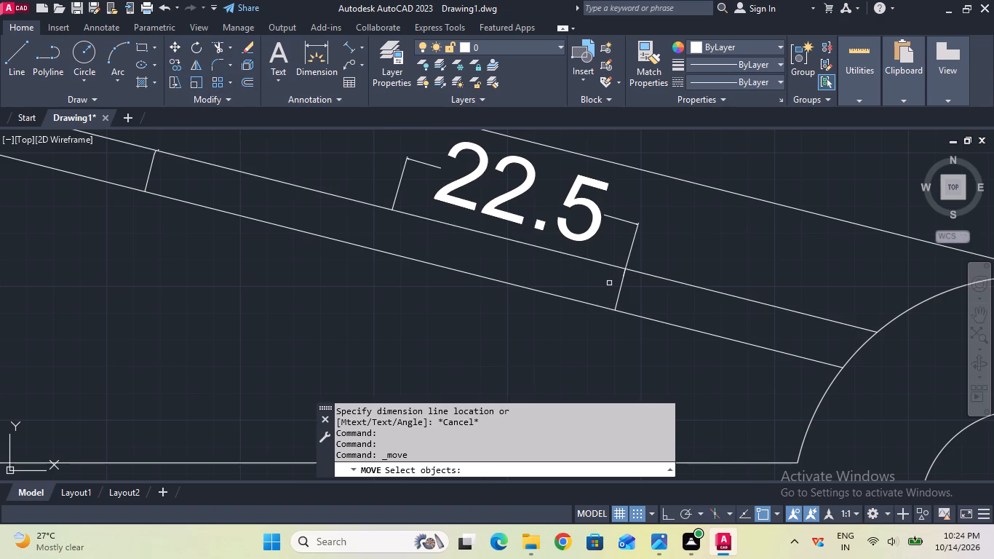
left_click(624, 283)
key("Return")
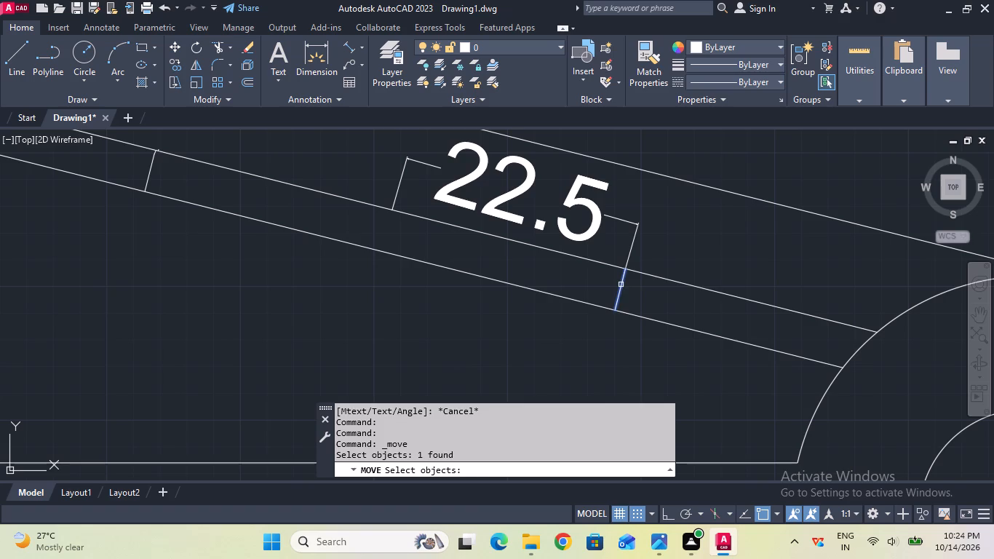
left_click(611, 309)
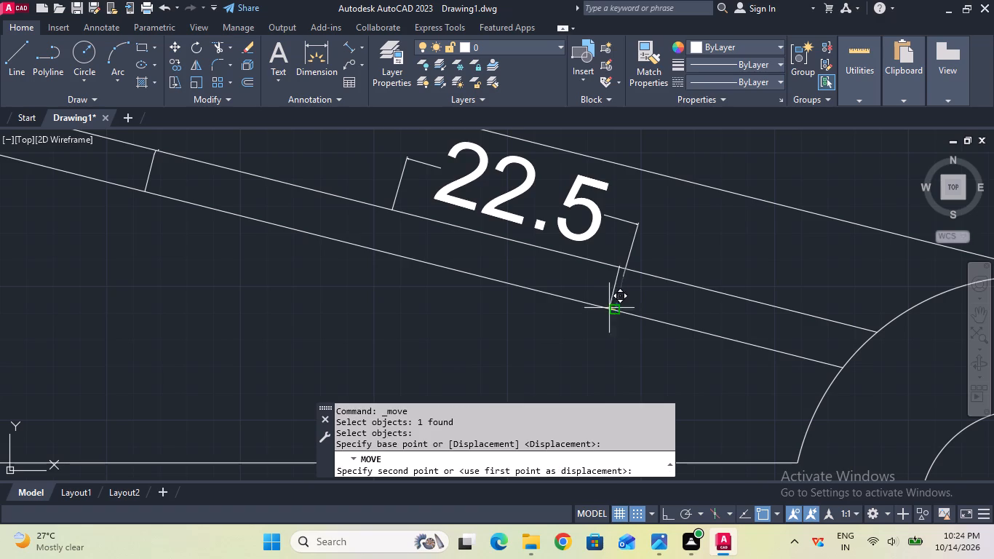
key("0")
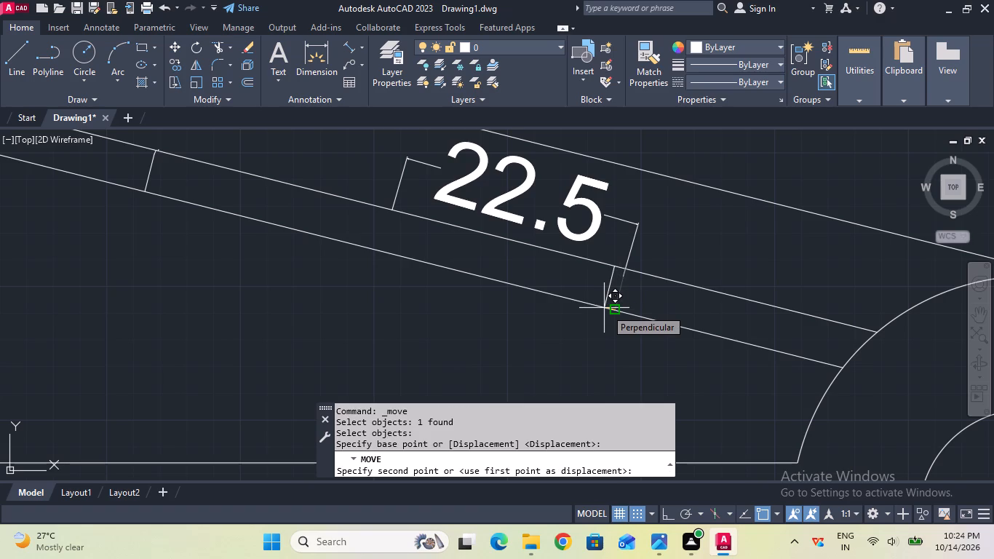
key("period")
key("1")
key("Return")
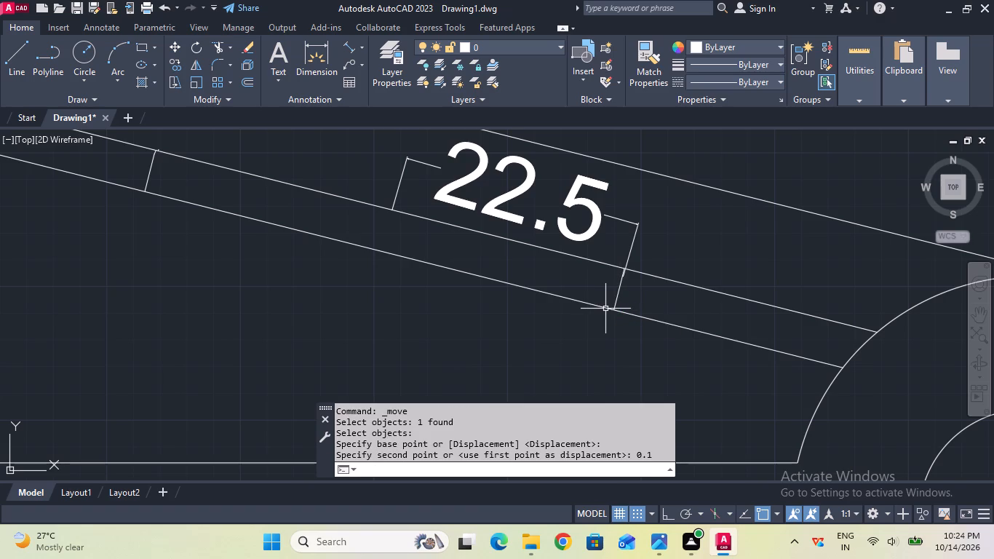
key("Escape")
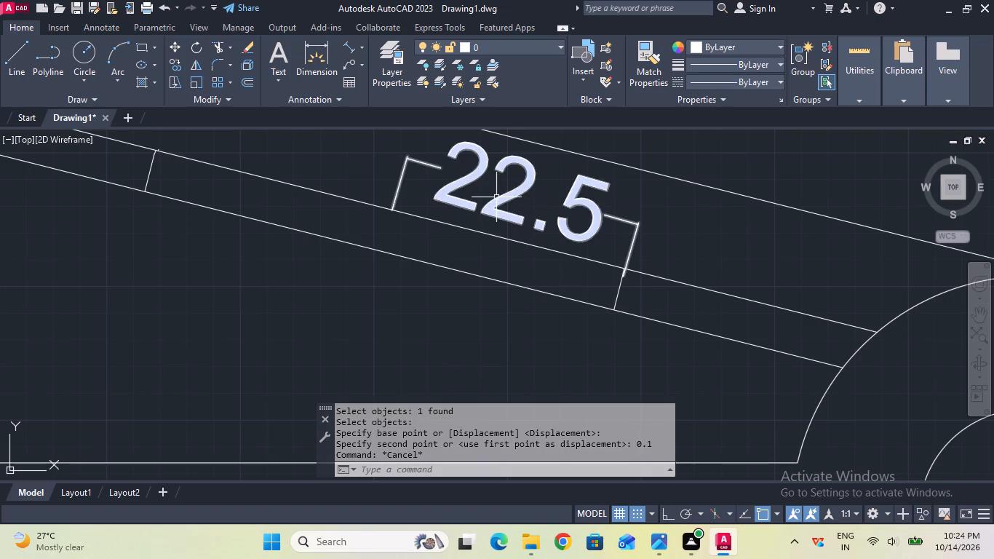
Delete the 22.5 helper dimension.
left_click(496, 197)
key("Delete")
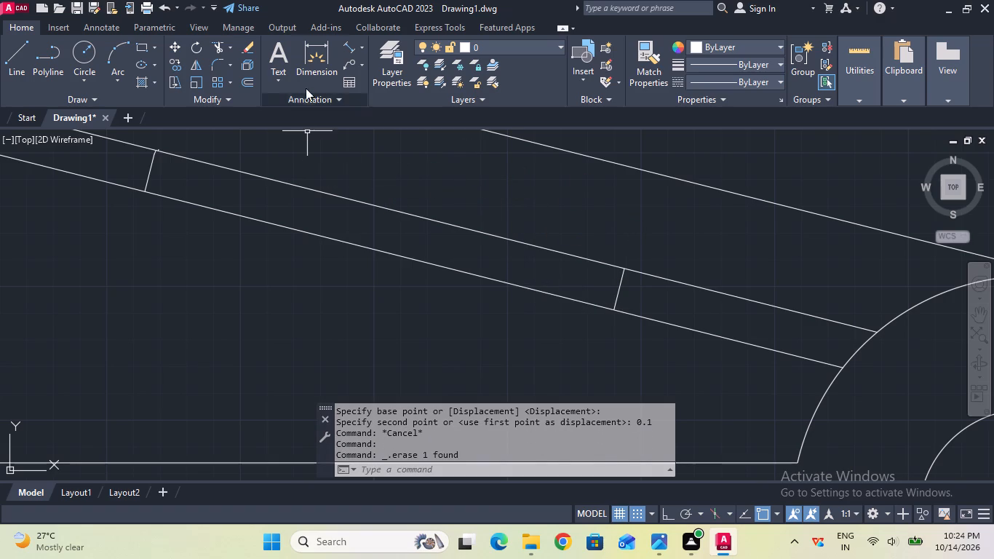
Measure the aligned distance between the lower ends of the two cross lines.
left_click(348, 44)
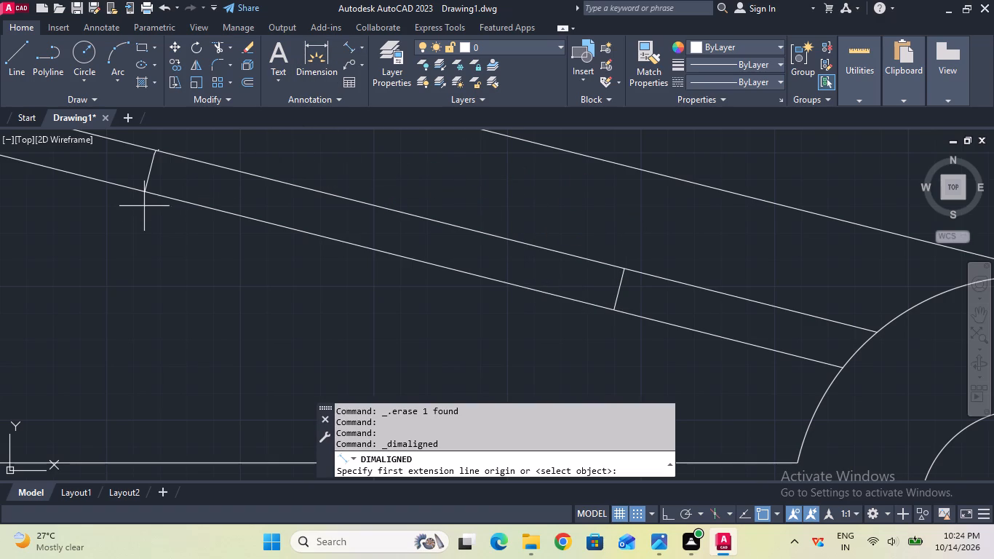
left_click(146, 192)
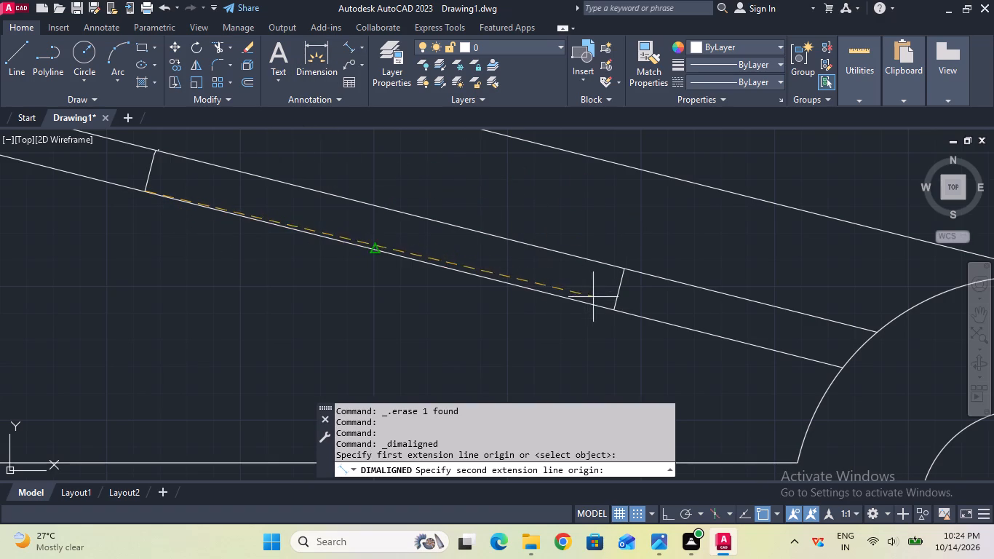
left_click(613, 309)
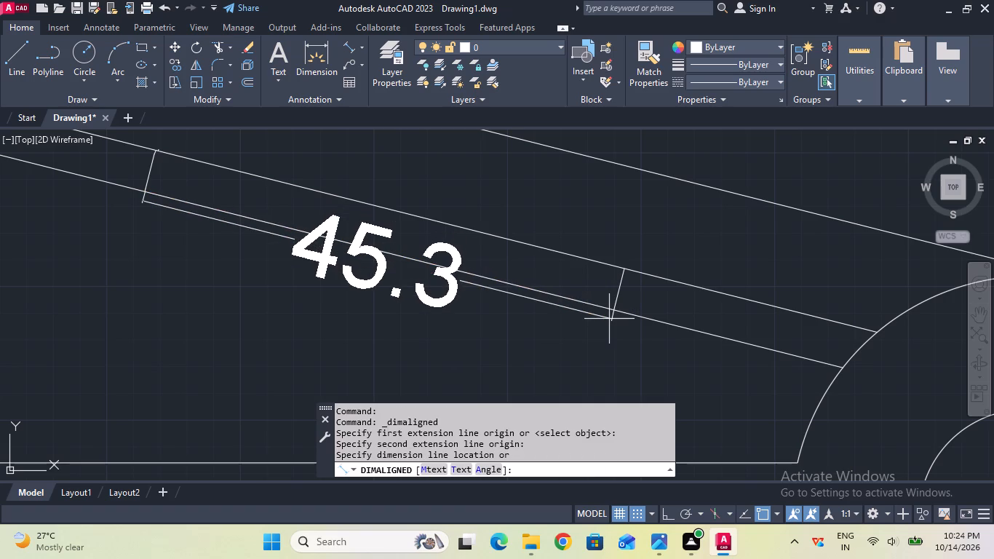
key("Escape")
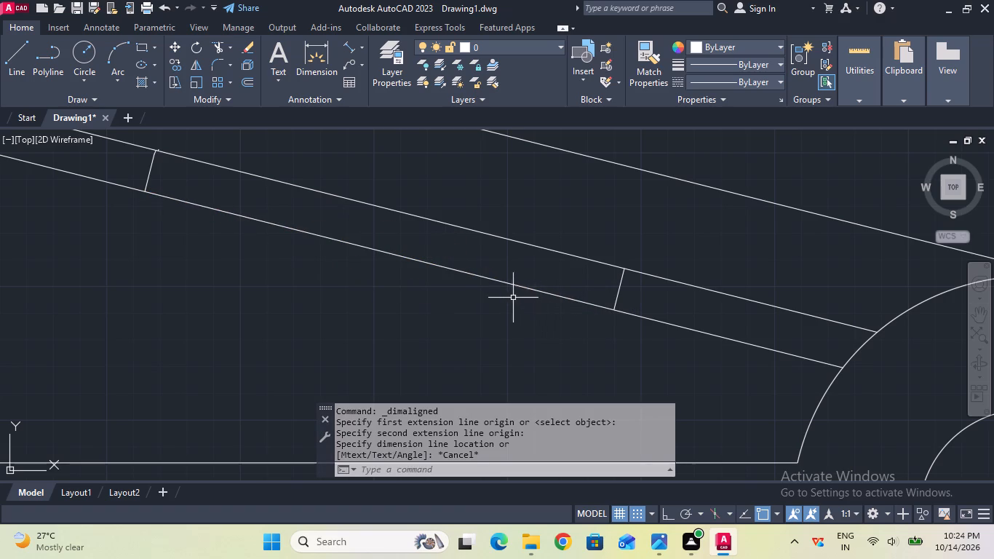
Trim off the lower inner sloping line beyond both cross lines, and remove the entire upper inner sloping line.
scroll(510, 293, "up", 1)
scroll(509, 290, "down", 2)
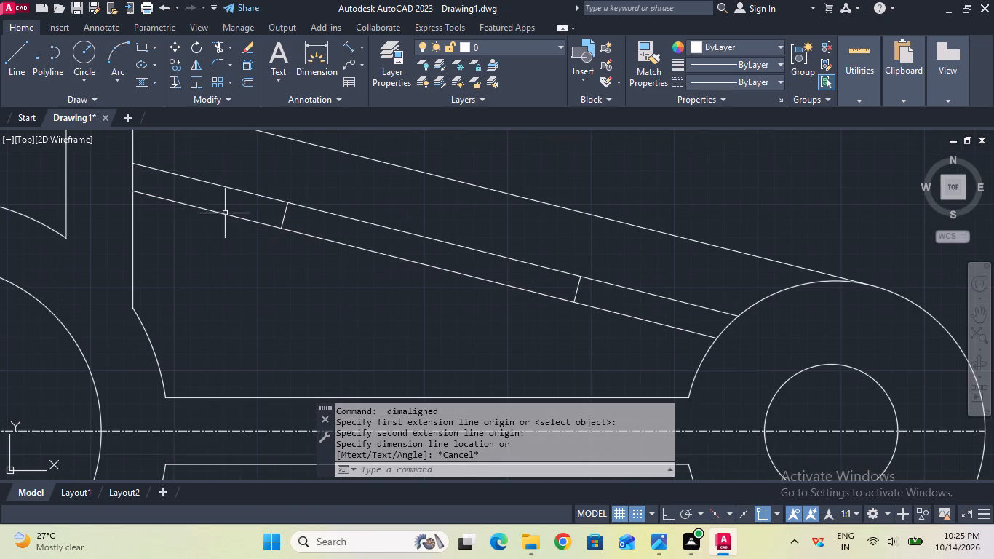
left_click(220, 47)
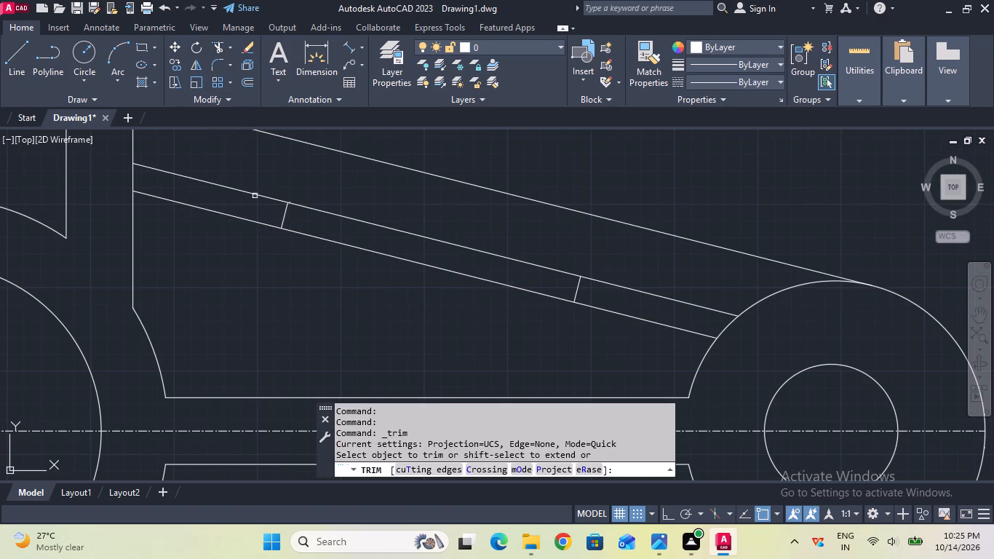
left_click(255, 192)
left_click(244, 219)
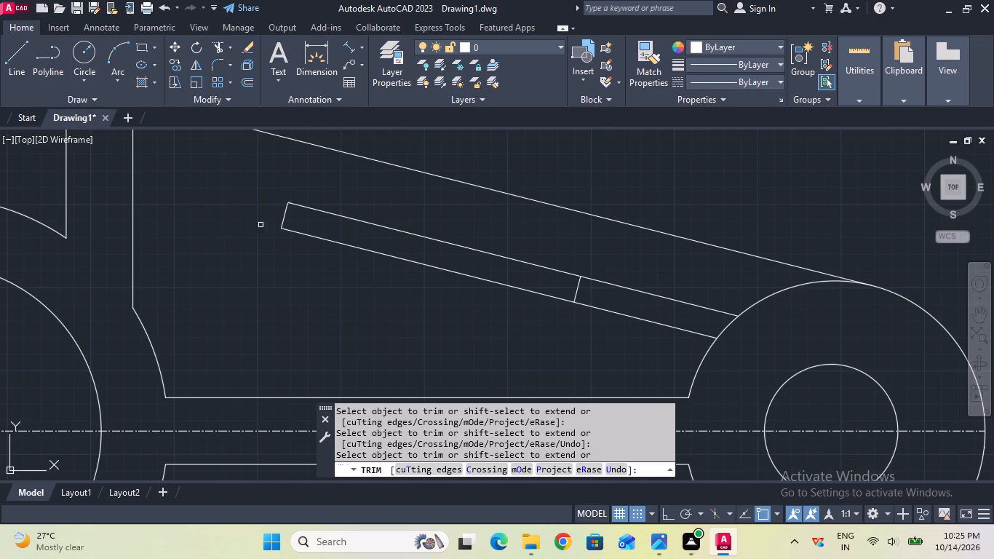
left_click(663, 327)
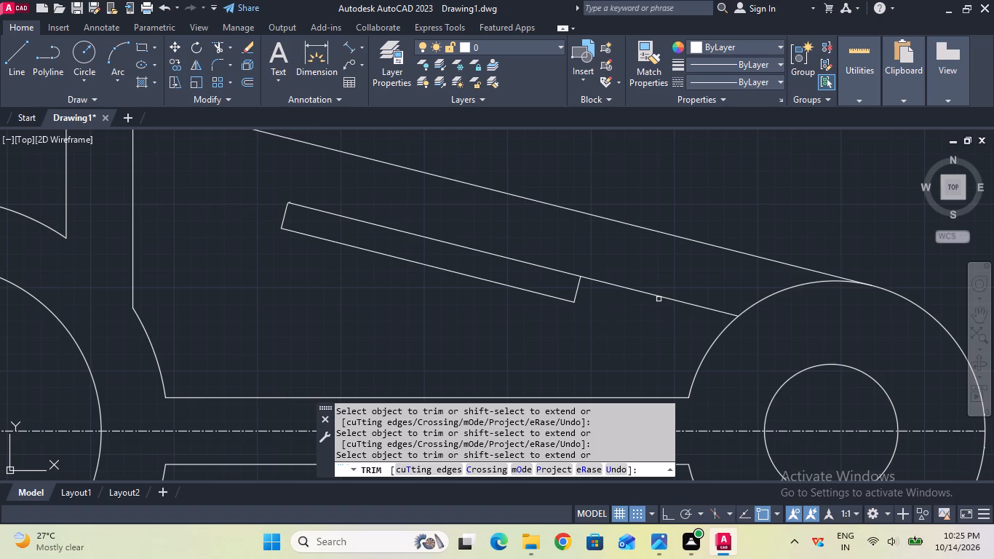
left_click(656, 294)
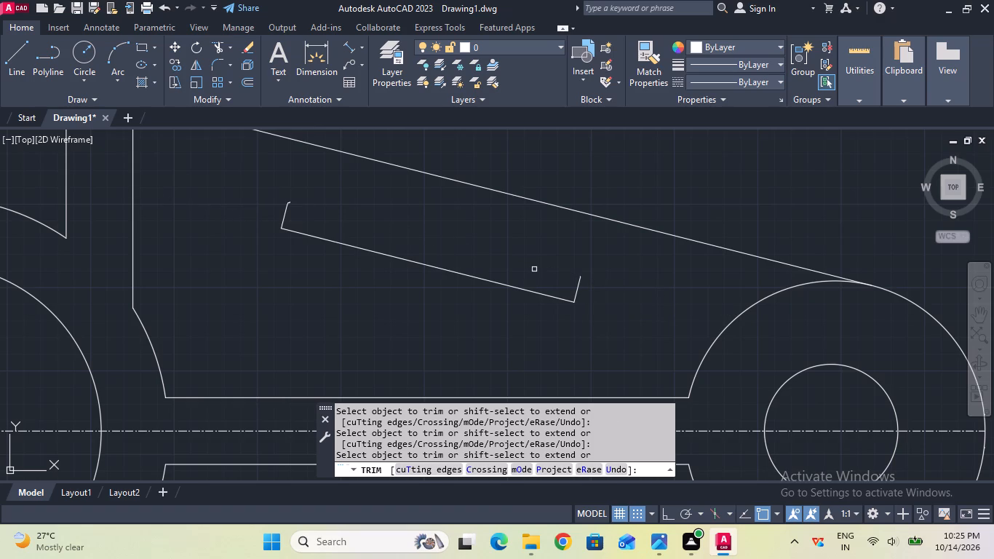
key("Escape")
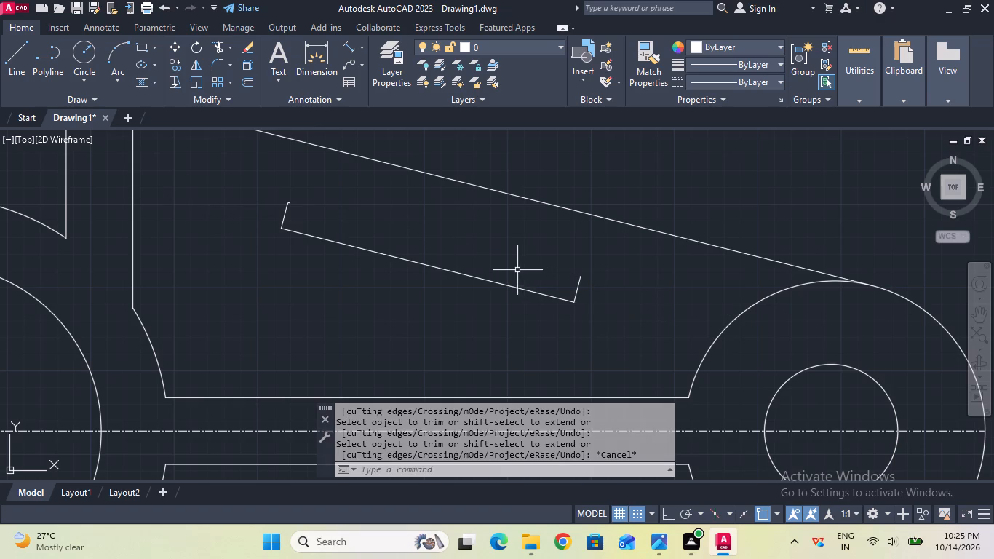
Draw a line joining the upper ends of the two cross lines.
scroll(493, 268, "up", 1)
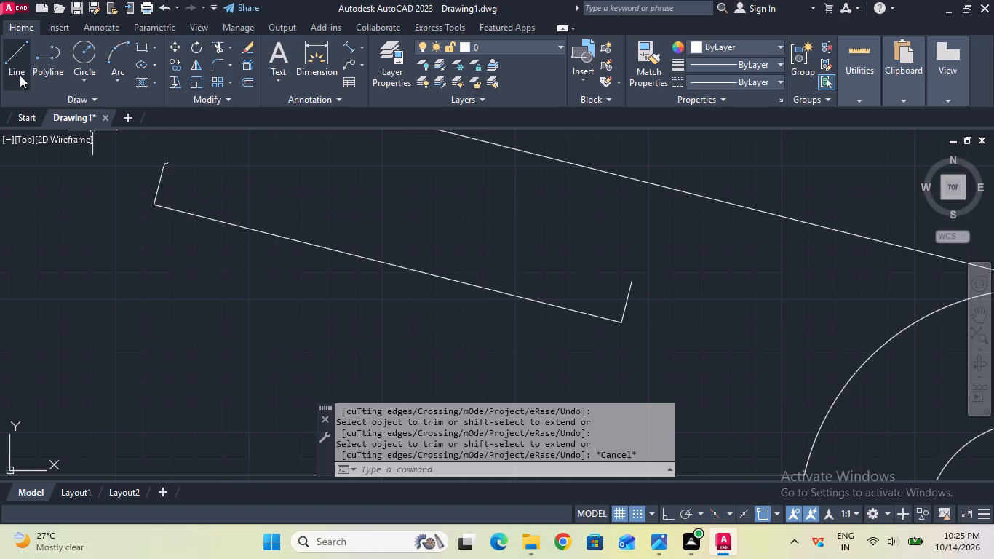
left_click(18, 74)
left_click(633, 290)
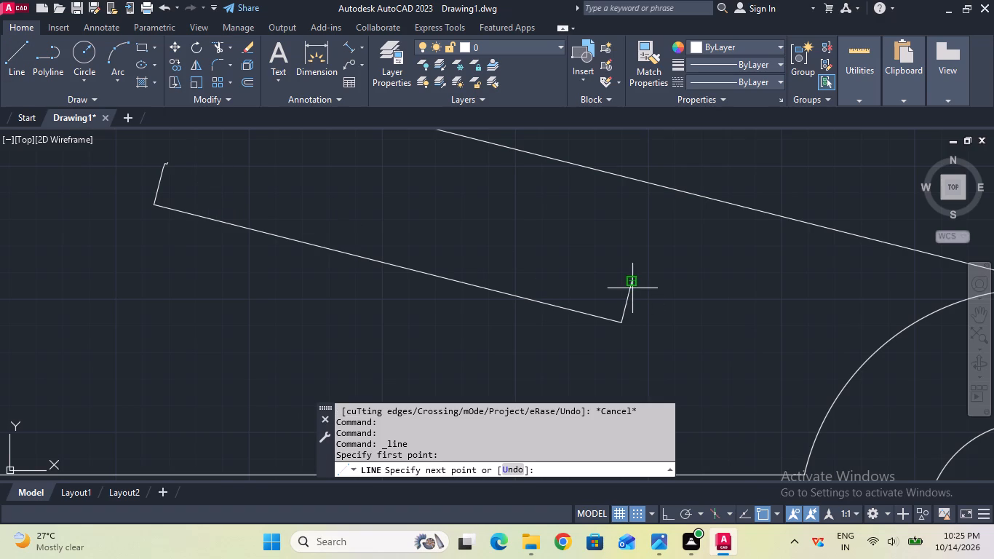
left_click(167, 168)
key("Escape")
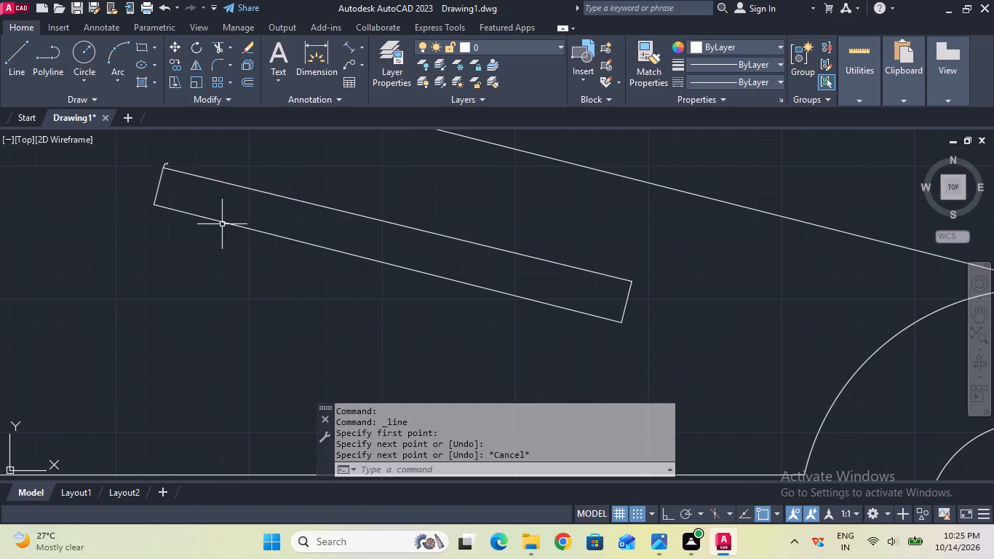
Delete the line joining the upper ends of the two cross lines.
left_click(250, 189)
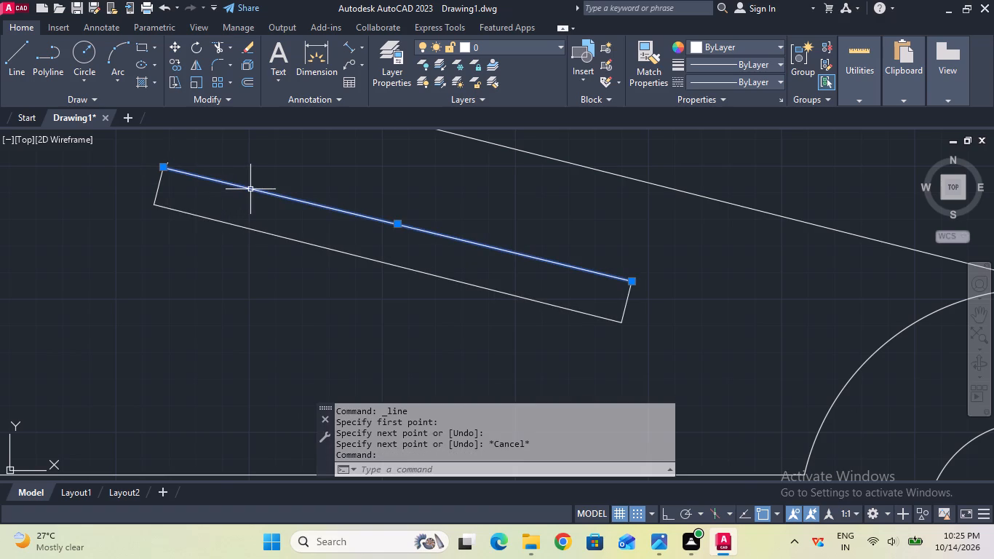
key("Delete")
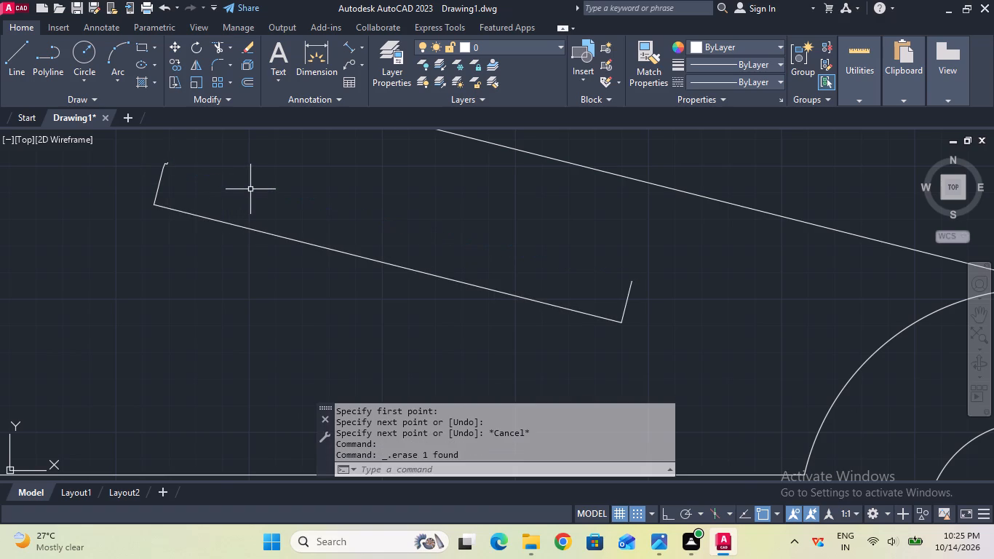
Trim away the small leftover stubs at the upper end of the cross line nearest the fork.
scroll(256, 188, "up", 2)
middle_click_drag(280, 217, 573, 373)
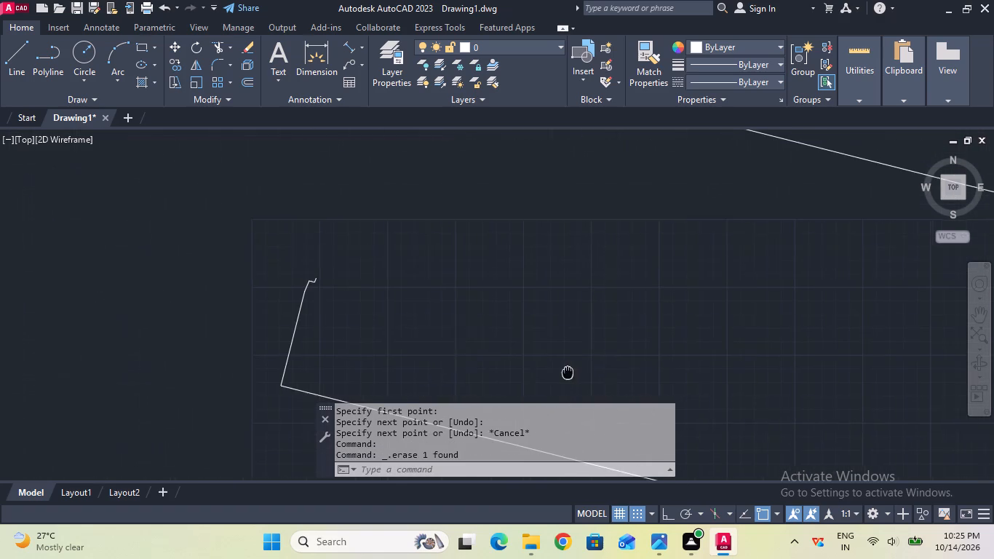
middle_click_drag(573, 373, 574, 375)
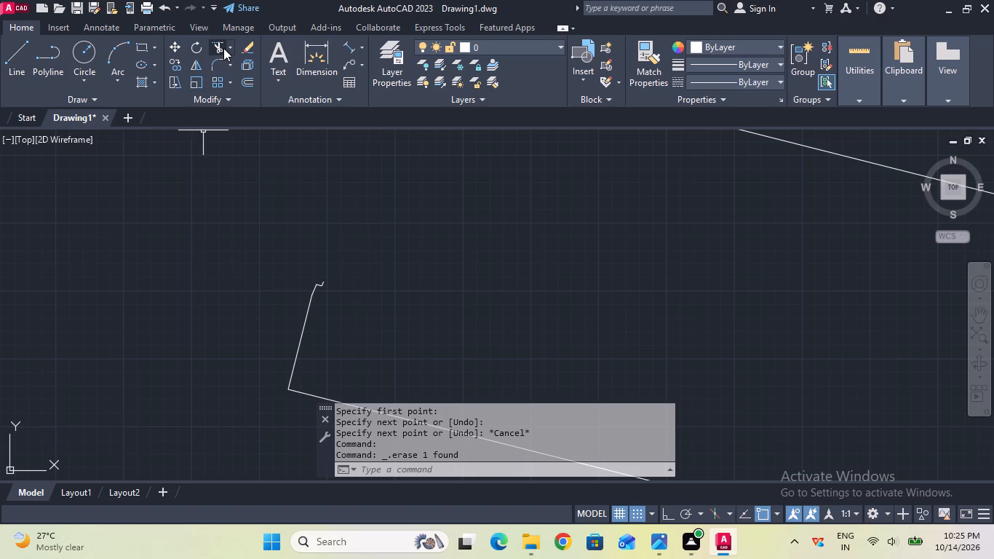
left_click(223, 48)
left_click(315, 289)
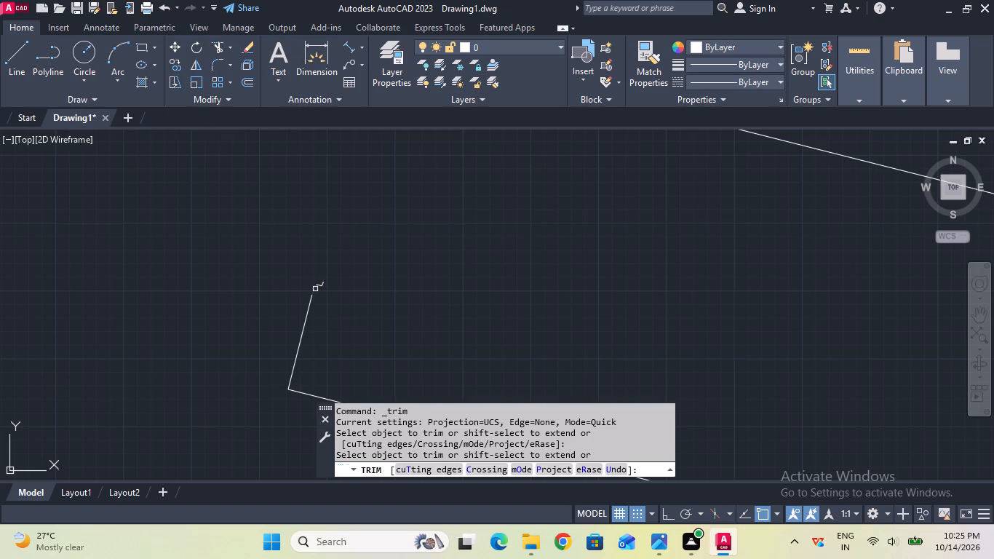
left_click(317, 286)
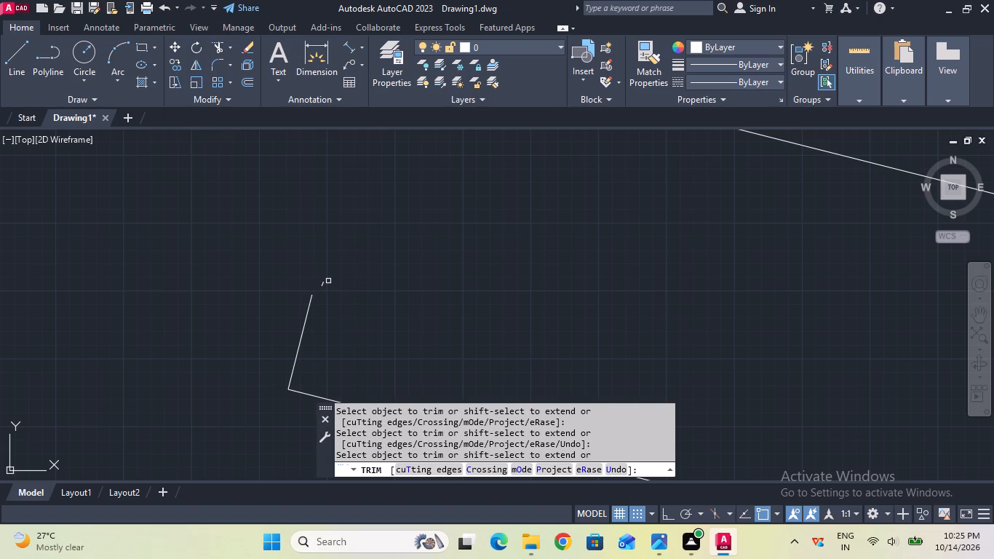
left_click(325, 282)
key("Escape")
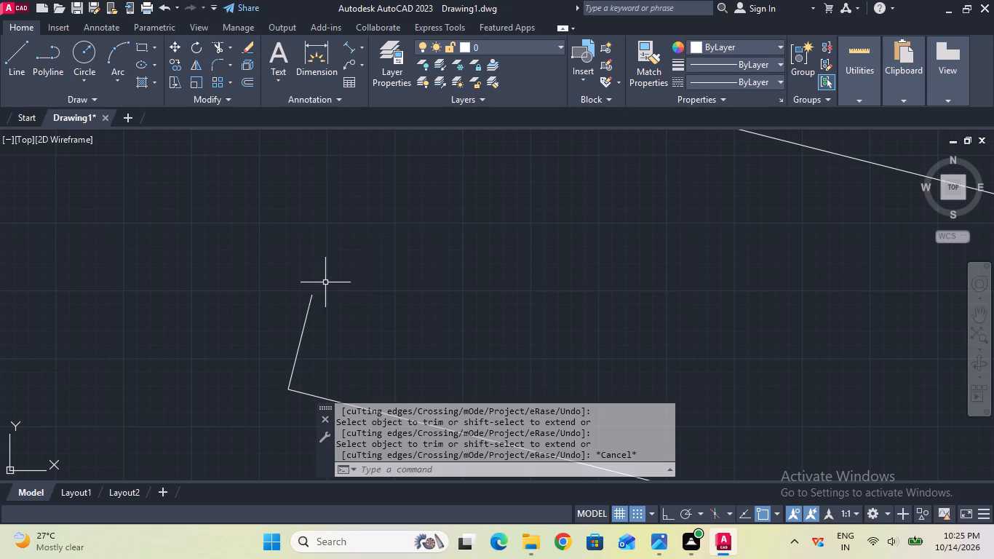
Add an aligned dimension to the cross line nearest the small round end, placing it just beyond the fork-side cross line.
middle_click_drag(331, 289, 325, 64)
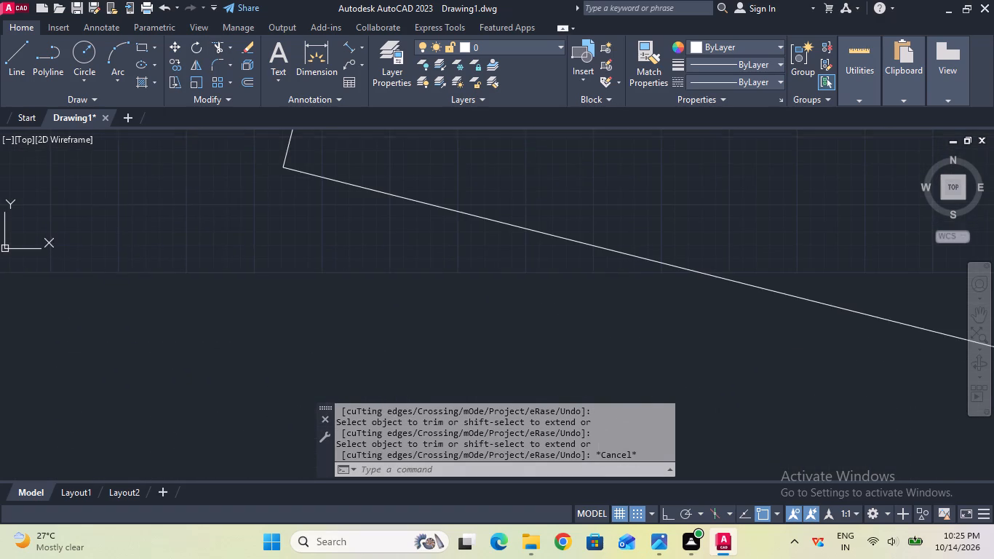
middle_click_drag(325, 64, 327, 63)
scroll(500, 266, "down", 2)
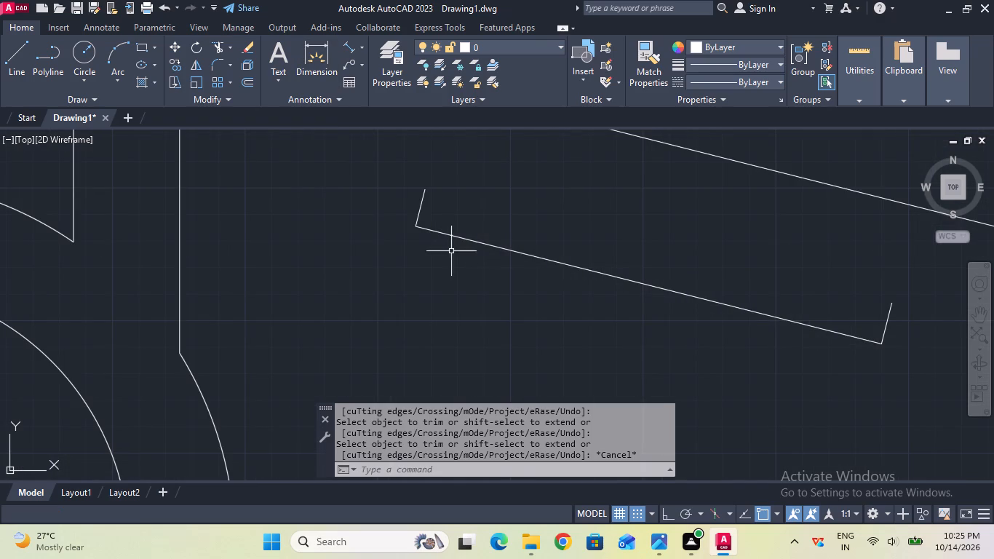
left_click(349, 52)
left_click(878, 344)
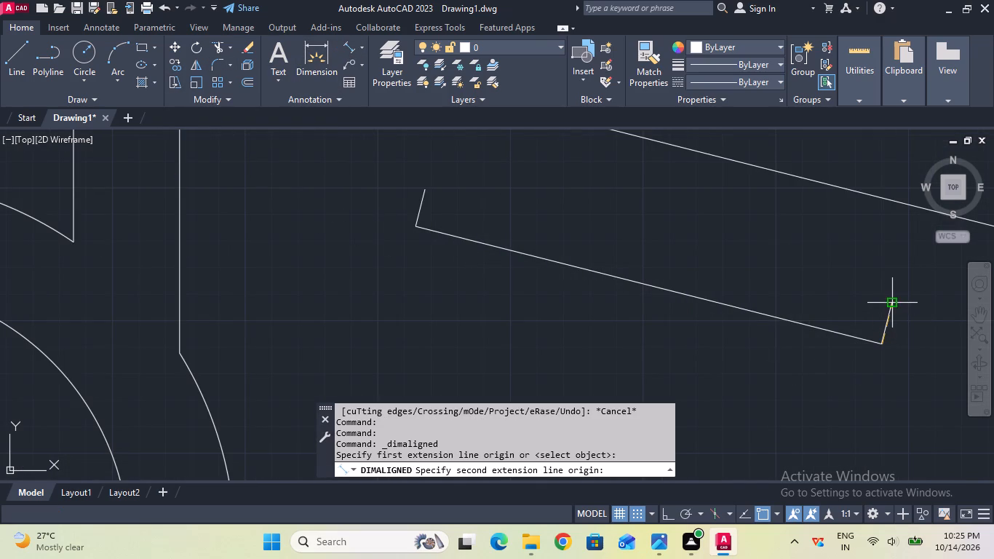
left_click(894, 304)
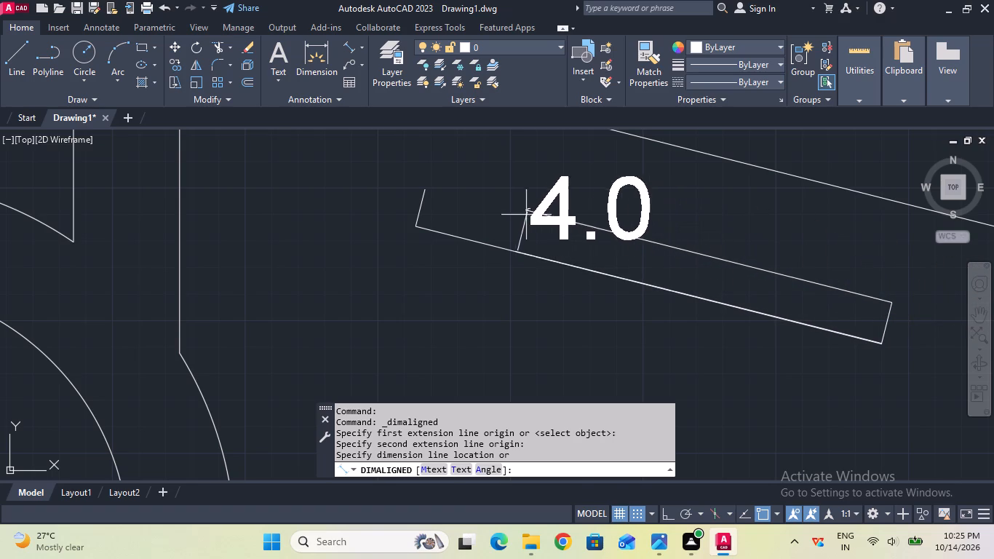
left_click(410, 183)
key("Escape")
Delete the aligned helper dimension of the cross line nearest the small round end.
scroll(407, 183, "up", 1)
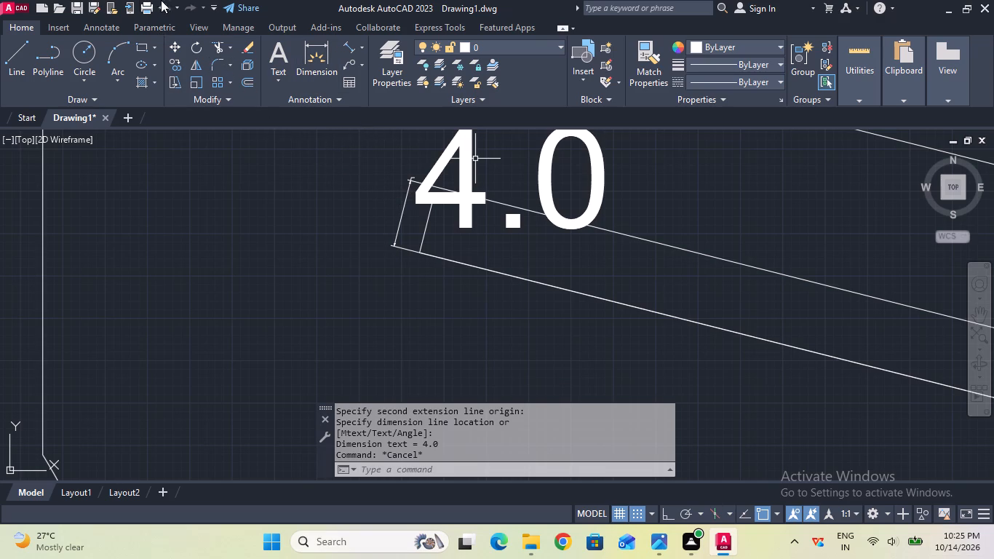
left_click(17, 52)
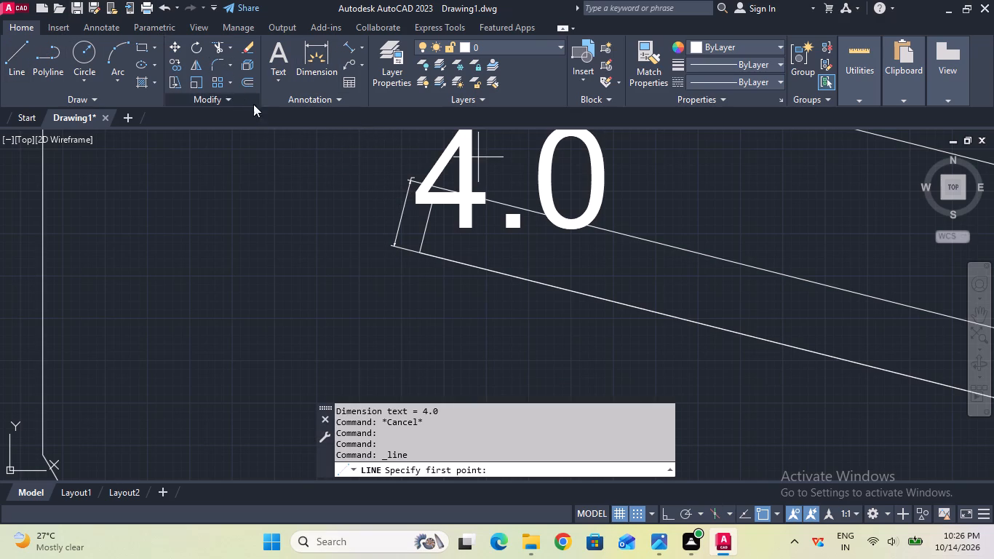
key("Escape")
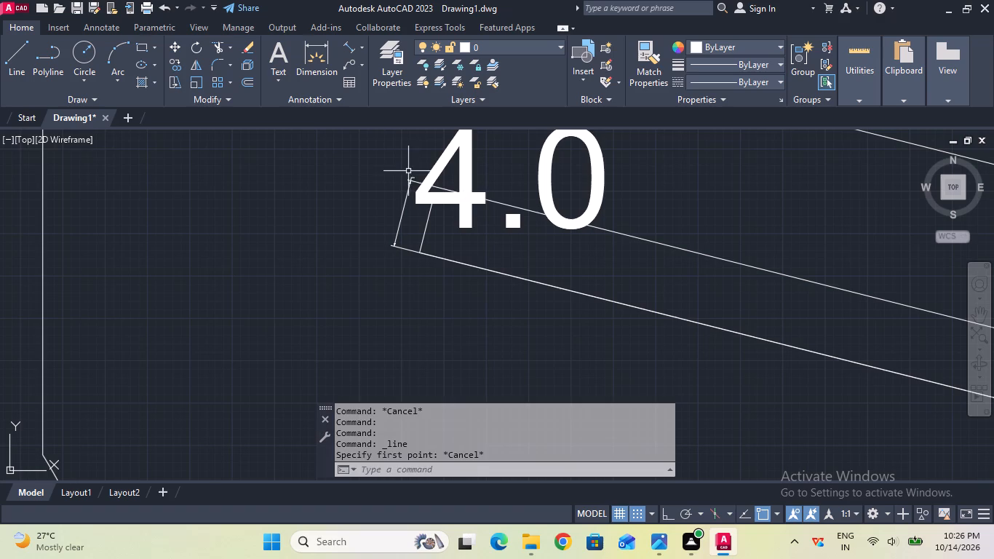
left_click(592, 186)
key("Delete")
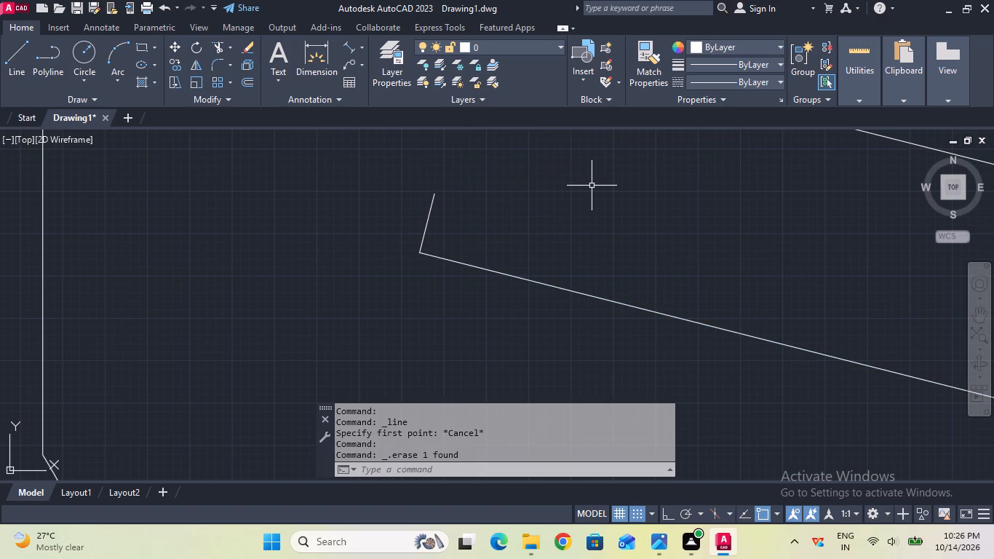
Measure the aligned length of the cross line nearest the fork.
left_click(346, 47)
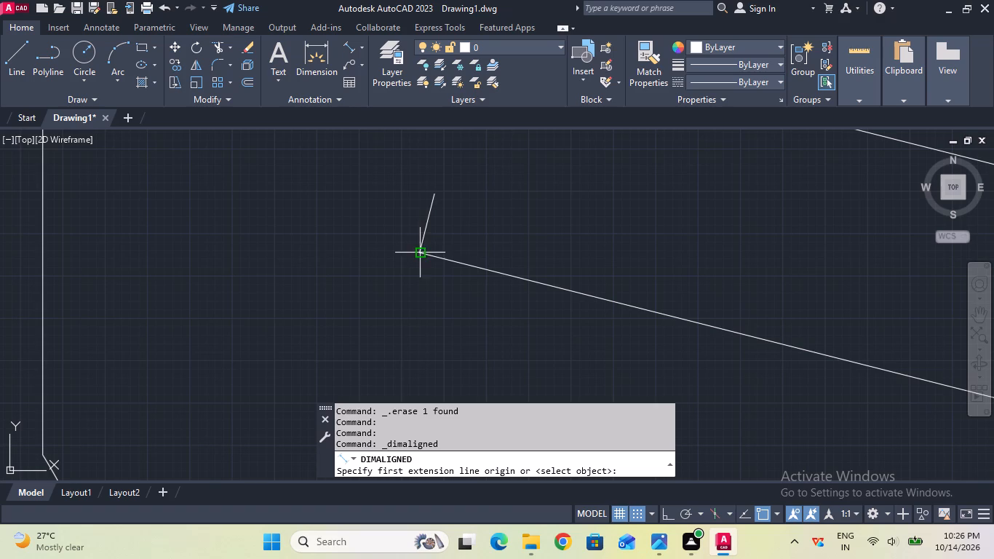
left_click(423, 253)
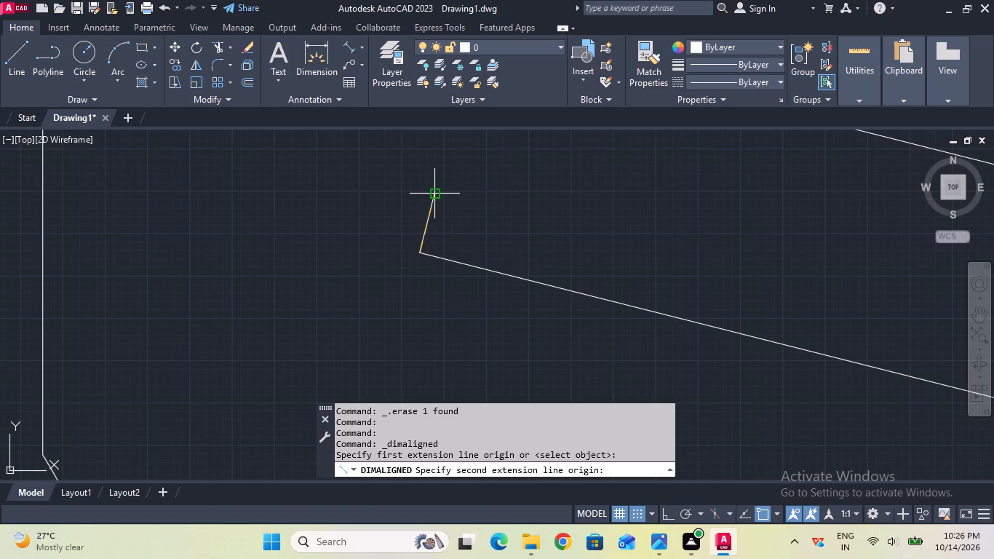
left_click(434, 191)
key("Escape")
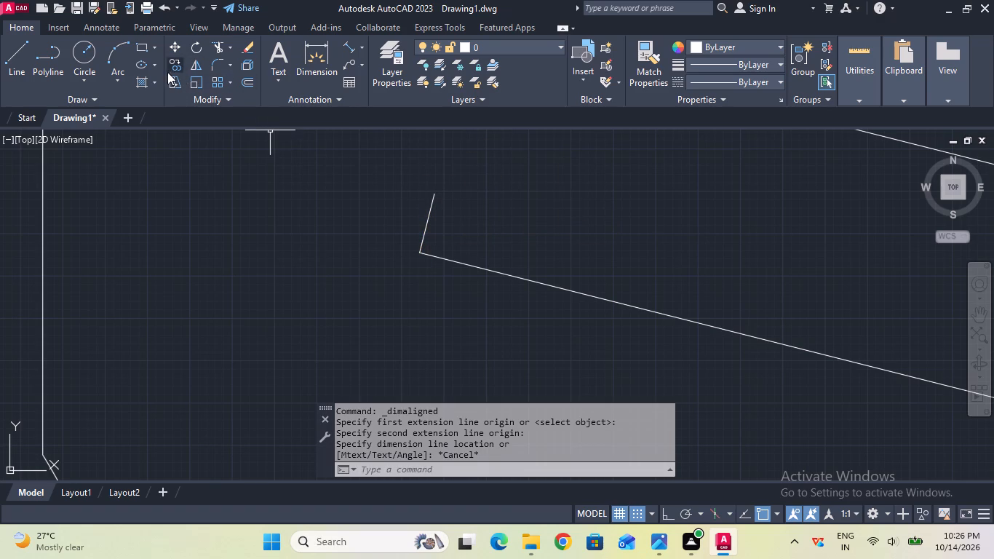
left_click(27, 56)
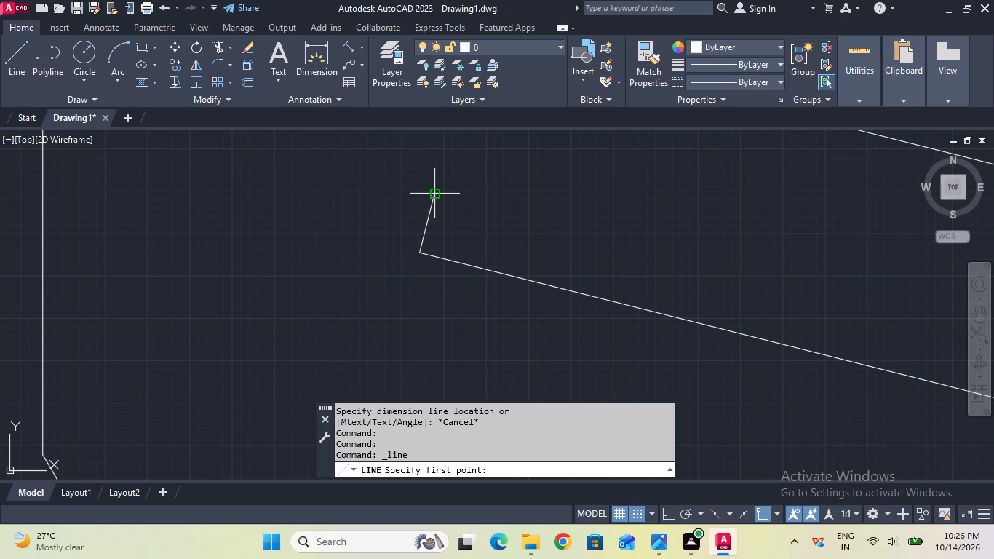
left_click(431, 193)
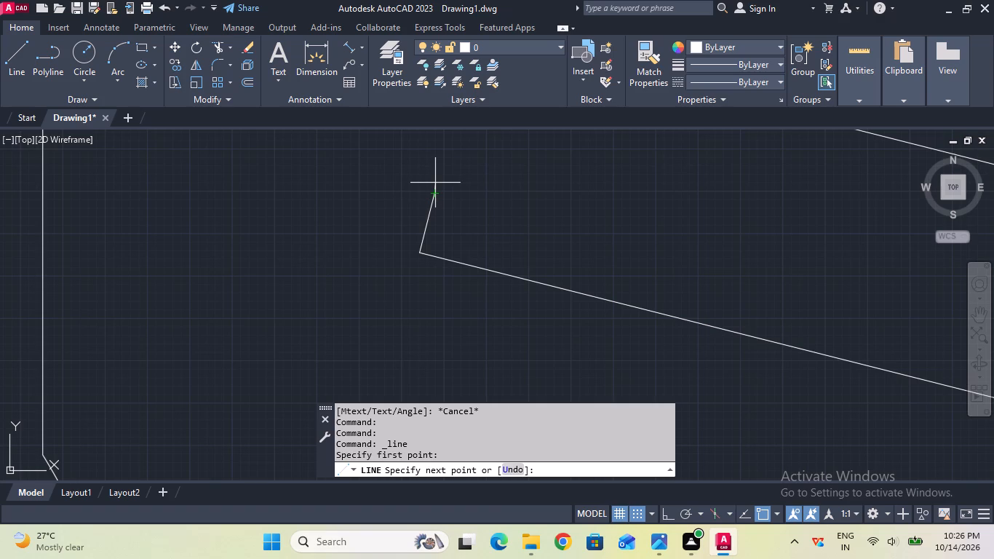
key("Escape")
Draw a line about 47.6 long at 166° from the upper end of the small-round-end cross line, running past the fork-side cross line.
scroll(512, 217, "down", 1)
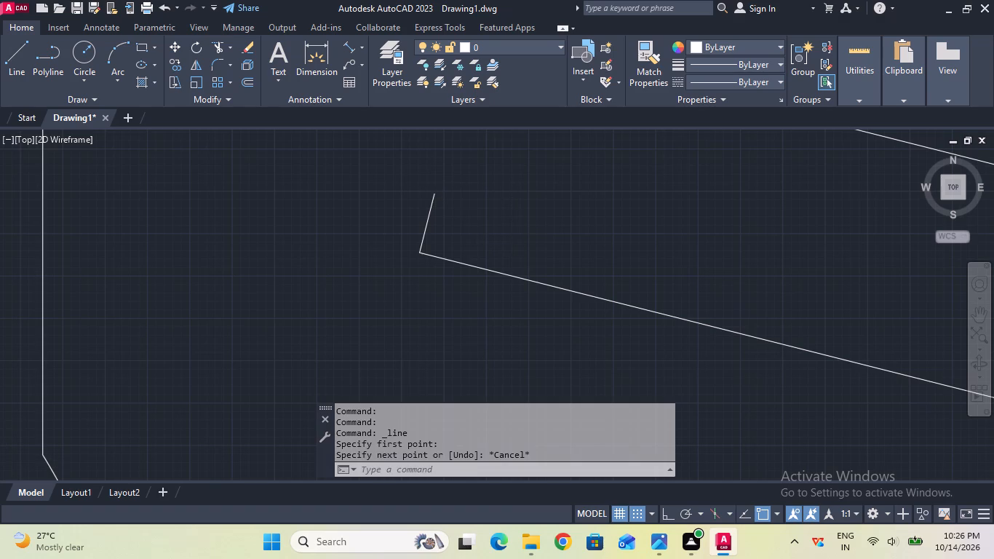
left_click(23, 52)
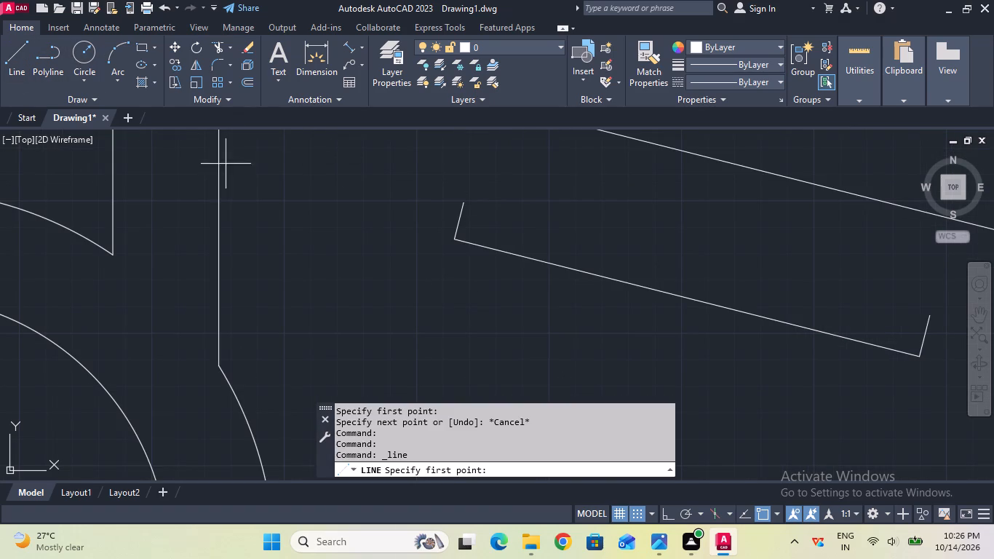
left_click(934, 312)
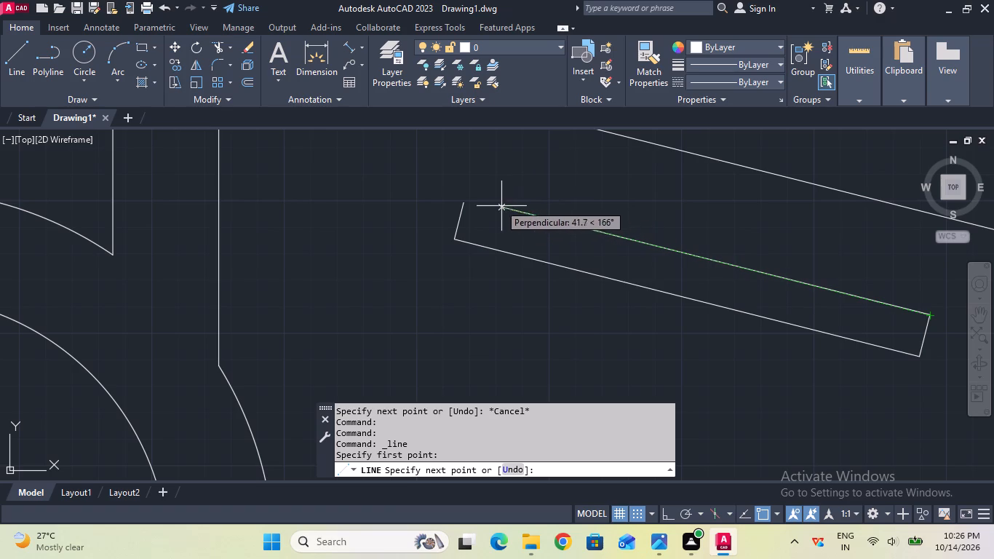
left_click(443, 184)
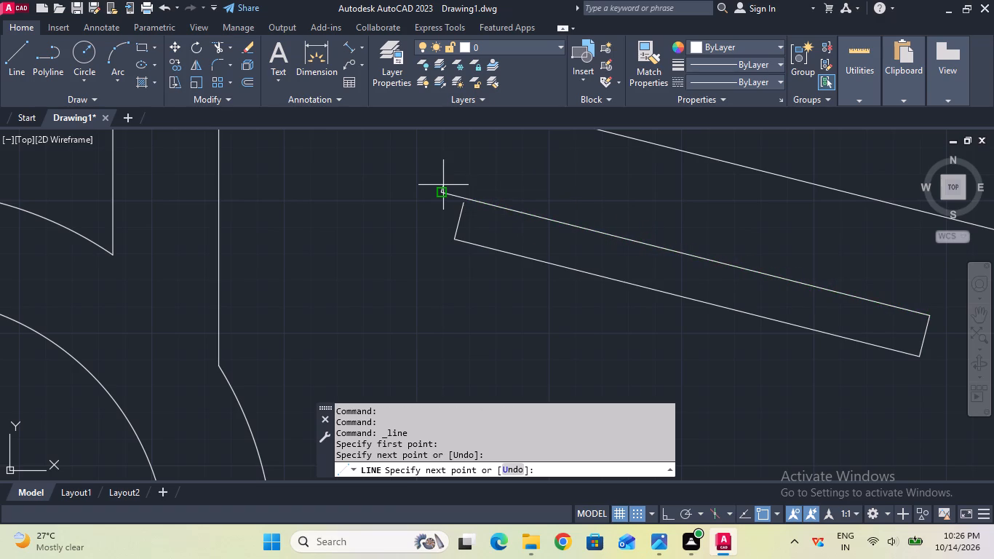
key("Escape")
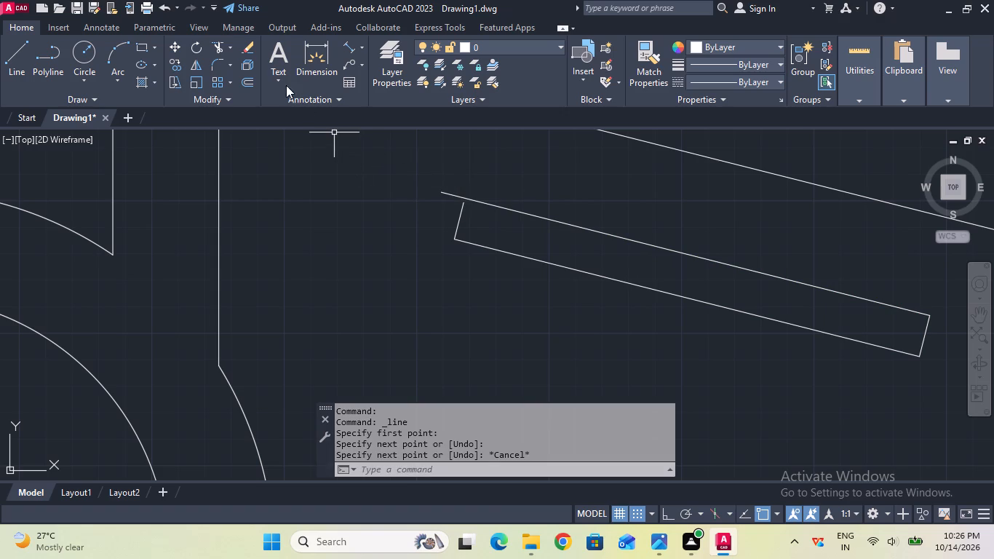
Extend the fork-side cross line up to the new upper sloping line.
left_click(363, 55)
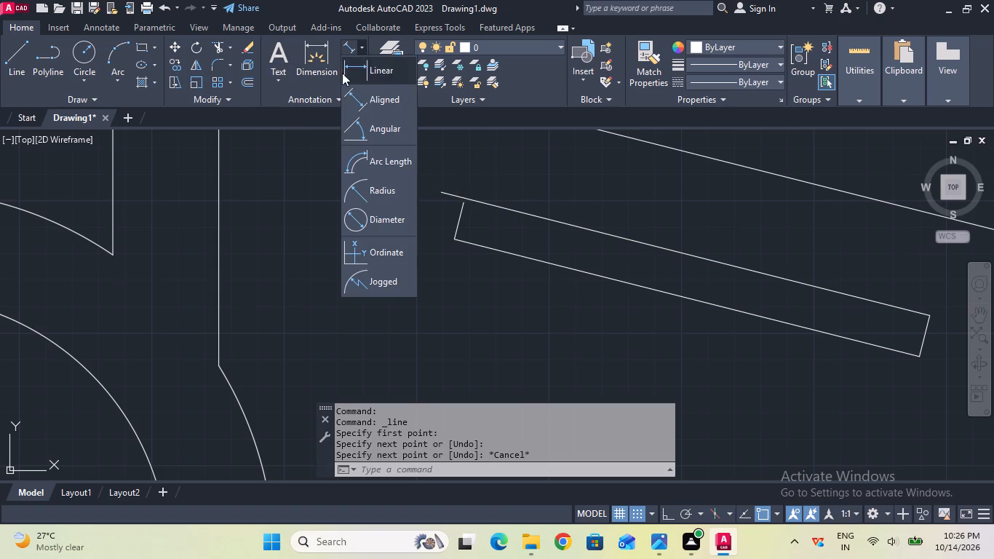
left_click(231, 49)
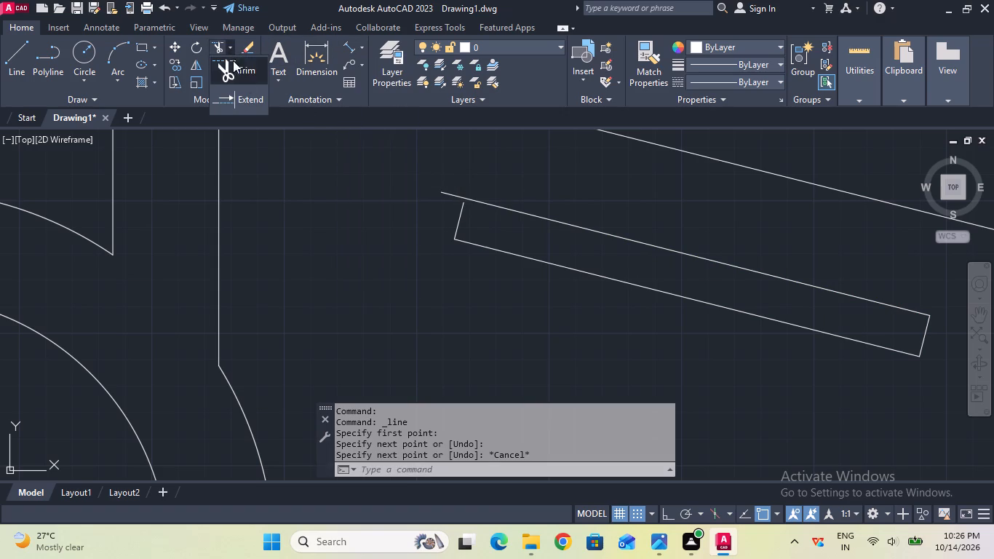
left_click(251, 87)
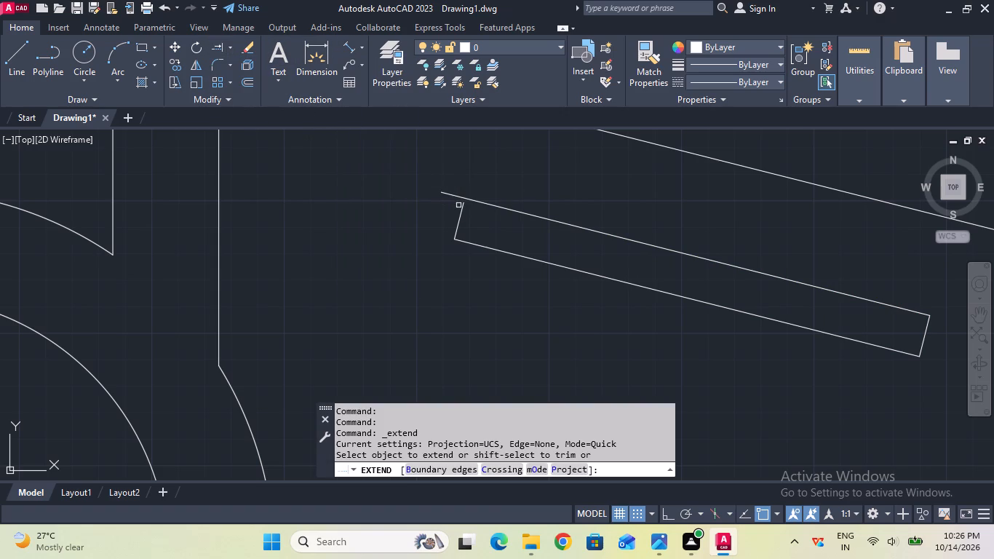
left_click(462, 205)
key("Escape")
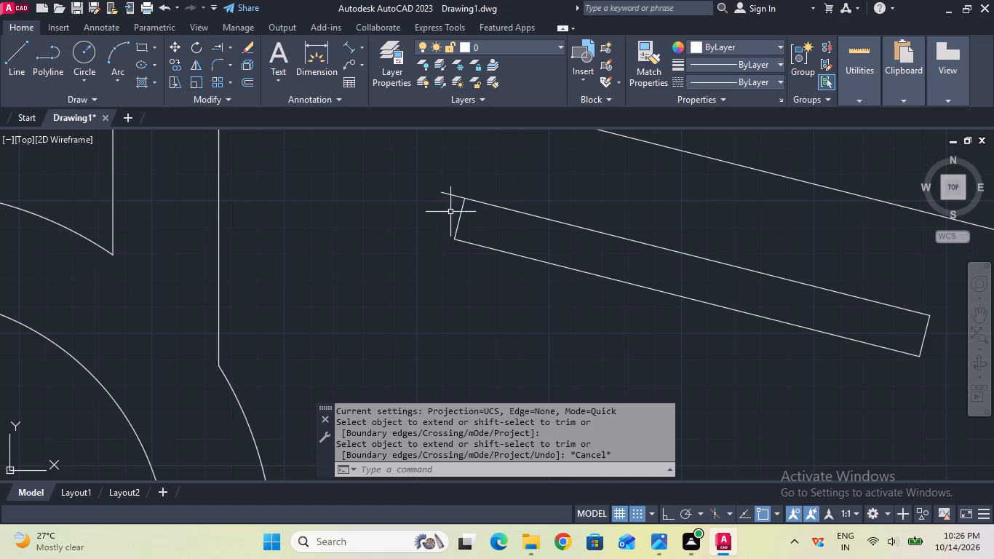
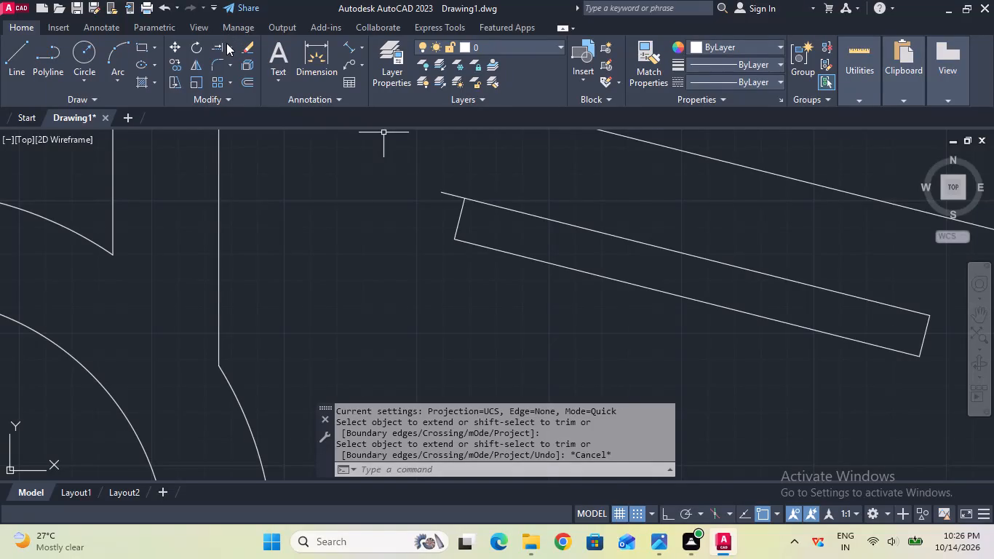
Trim the upper sloping line's overhang beyond the fork-side cross line so the slot outline closes.
left_click(226, 44)
left_click(256, 72)
left_click(458, 199)
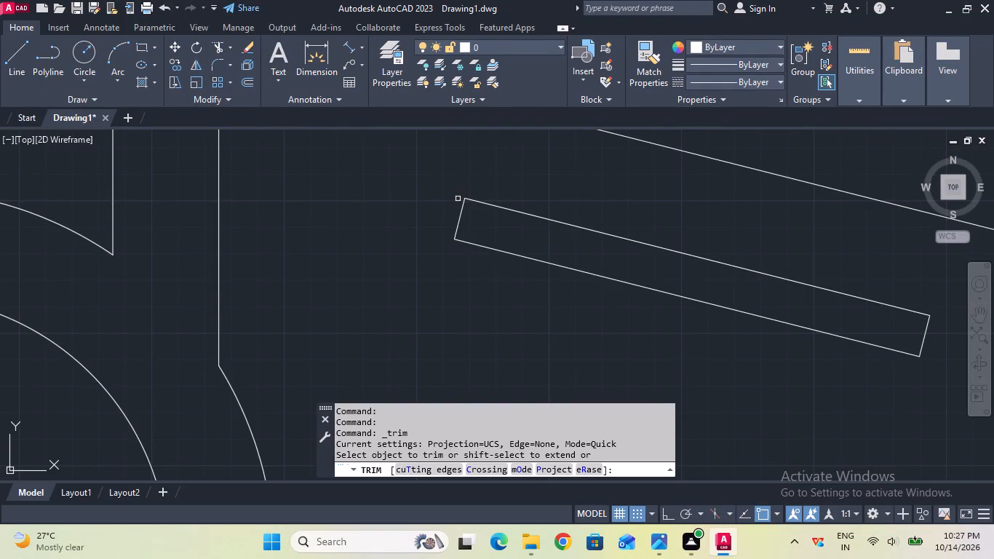
key("Escape")
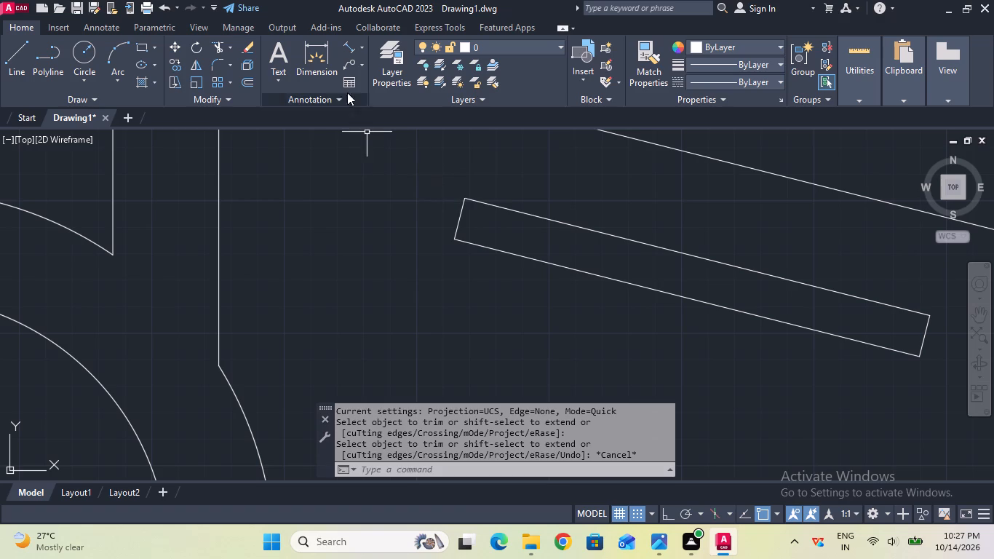
Measure the aligned length of the slot's short end nearest the fork.
left_click(347, 47)
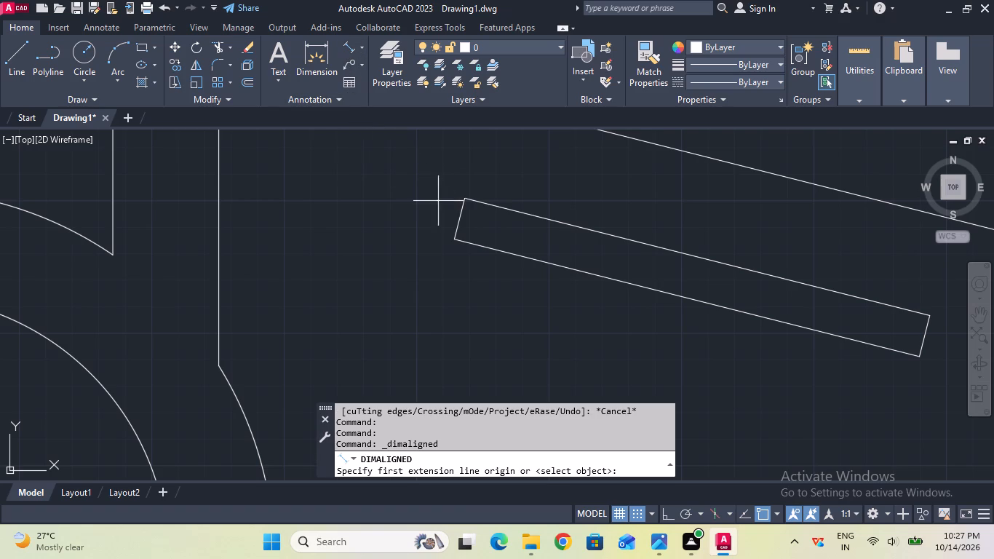
left_click(456, 237)
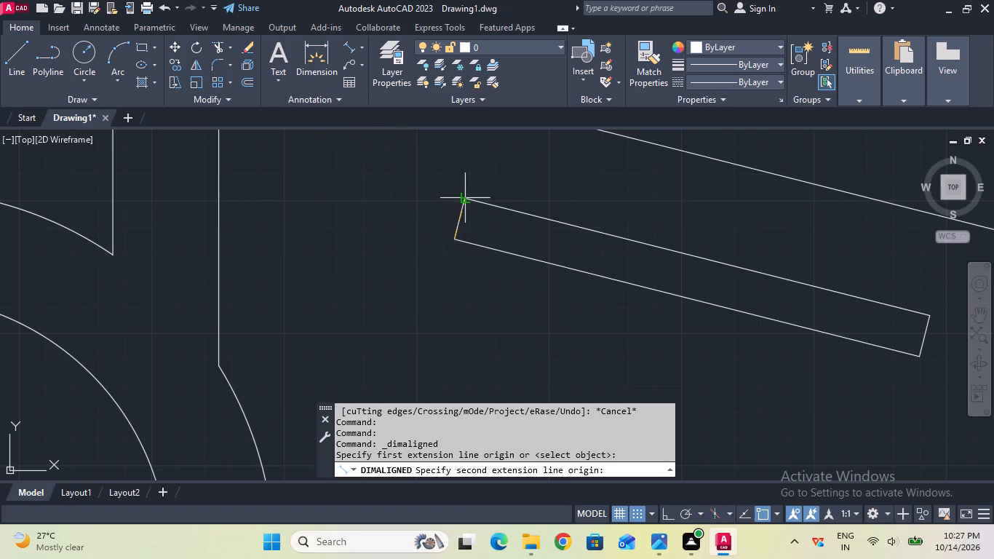
left_click(468, 198)
key("Escape")
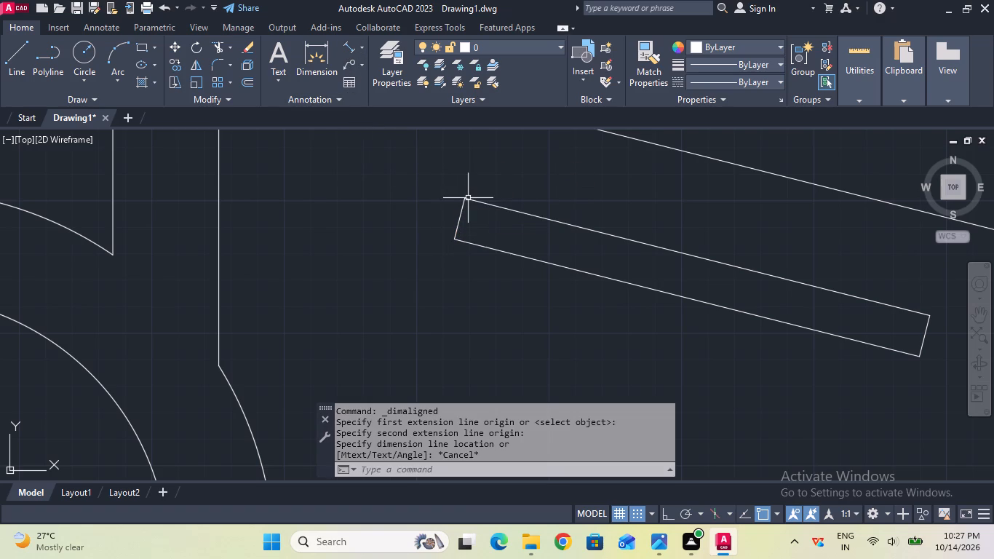
Measure the aligned length of the slot's lower long edge.
scroll(393, 158, "down", 2)
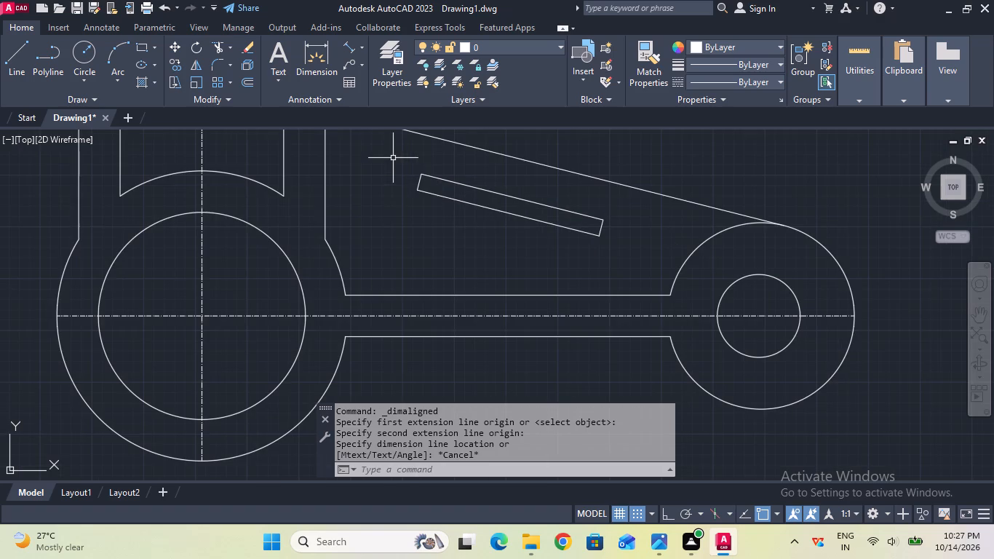
left_click(352, 52)
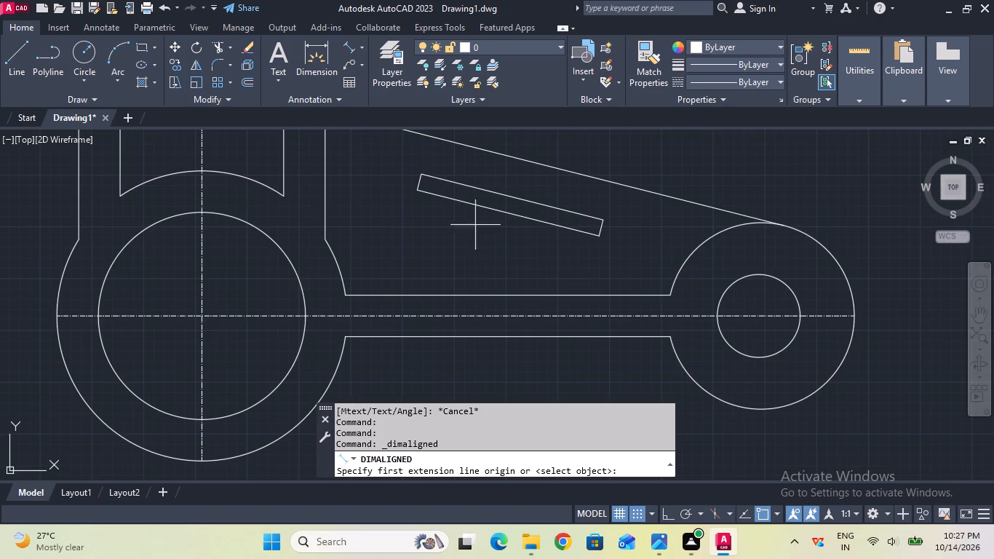
left_click(421, 190)
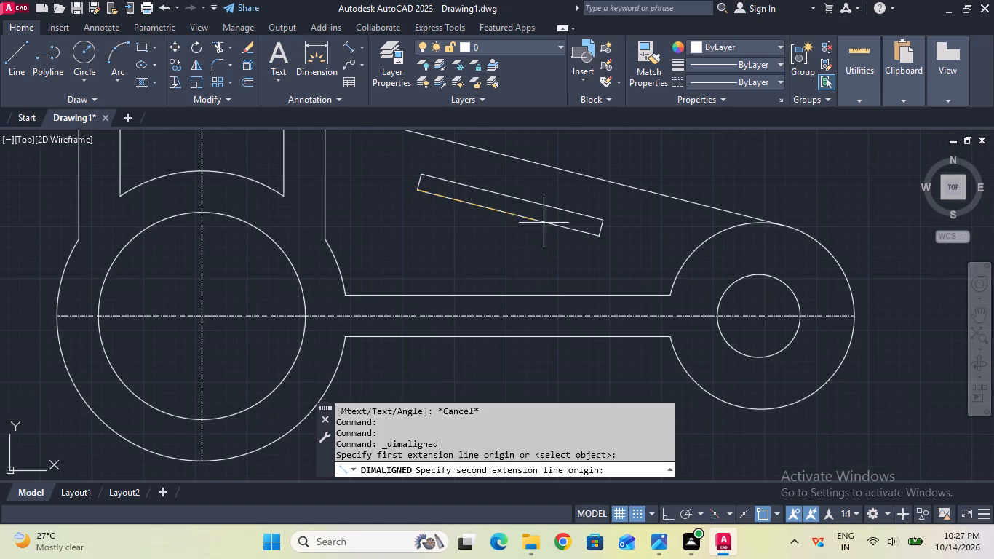
left_click(595, 236)
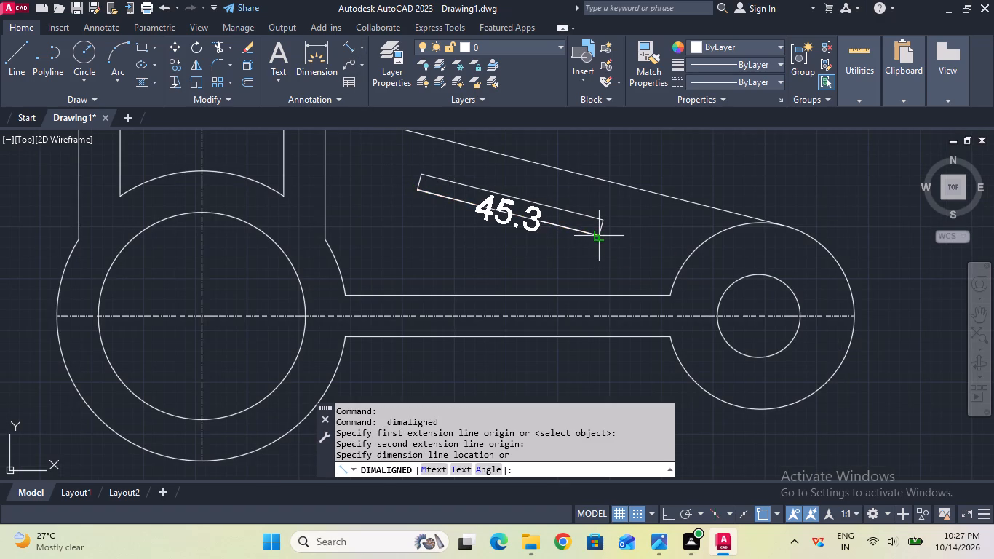
key("Escape")
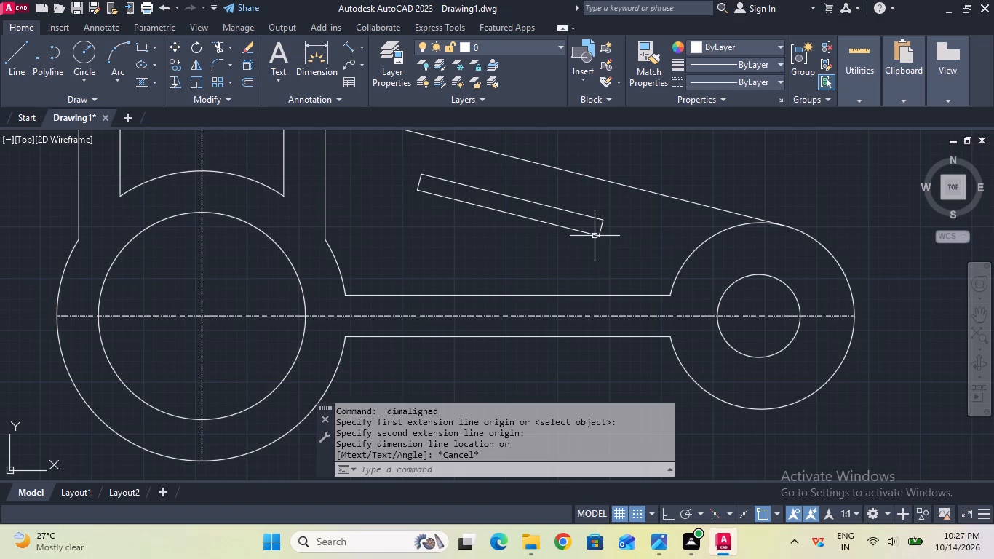
Select the geometry of all three views and join it into polylines with Join.
scroll(595, 236, "down", 2)
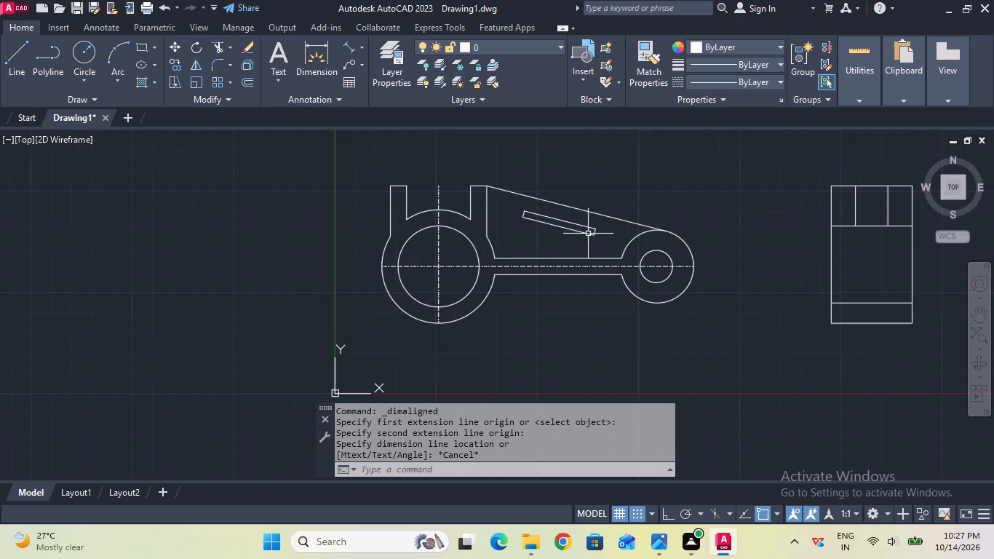
scroll(734, 259, "down", 1)
middle_click_drag(734, 259, 733, 260)
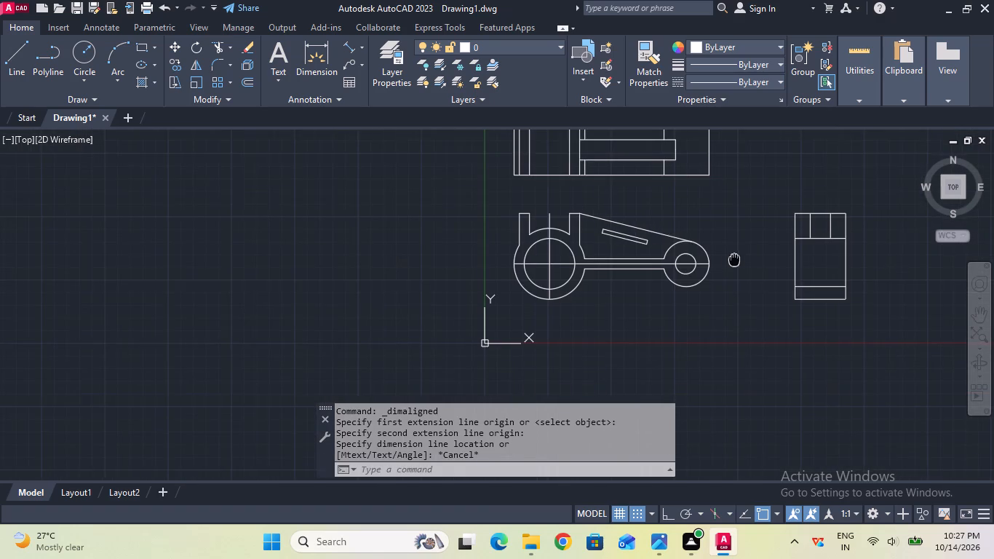
middle_click_drag(733, 260, 723, 277)
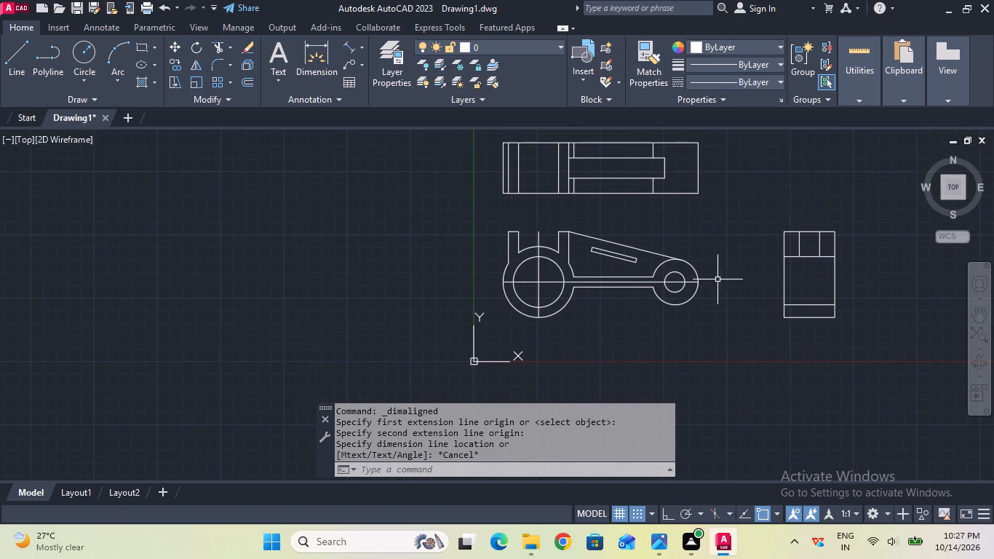
scroll(693, 281, "down", 1)
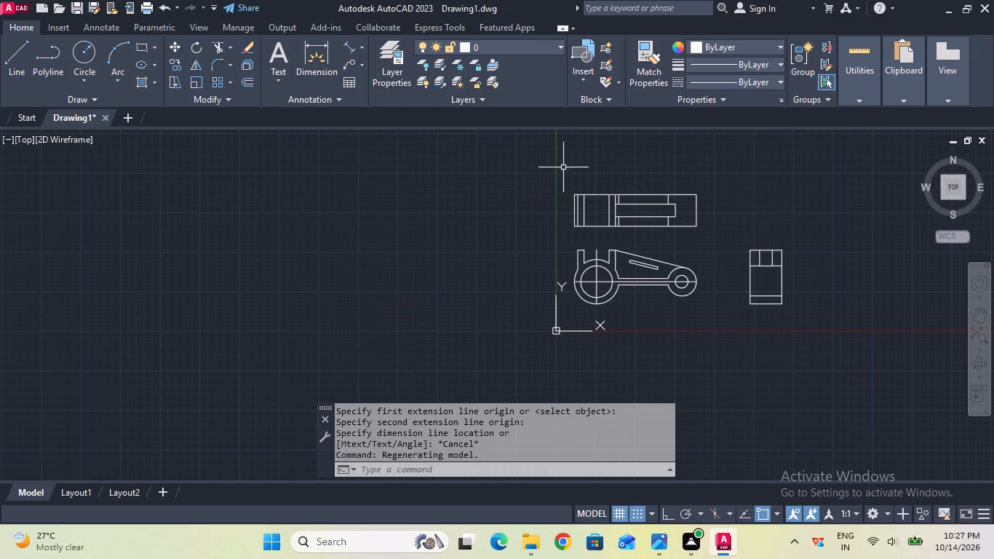
left_click(563, 167)
left_click(810, 313)
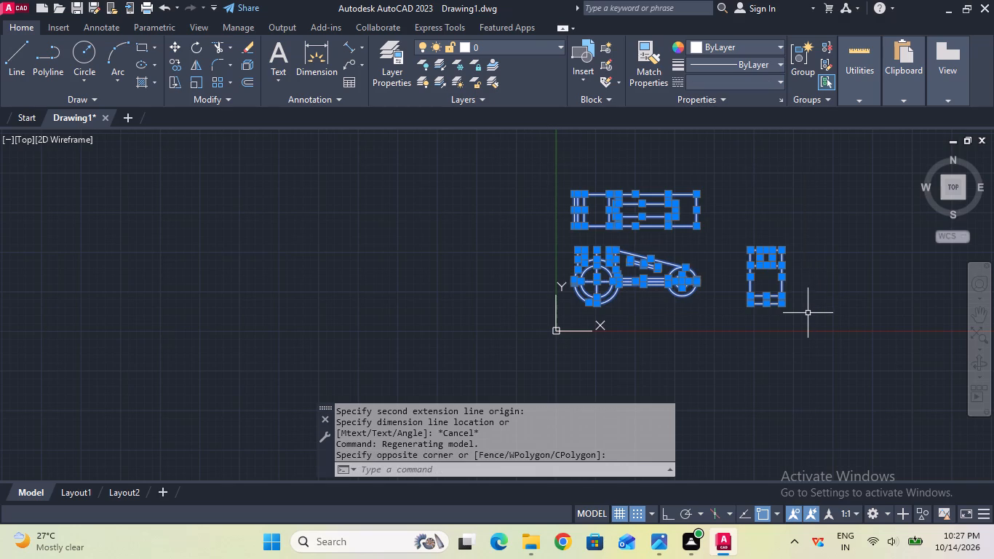
key("j")
type("oi")
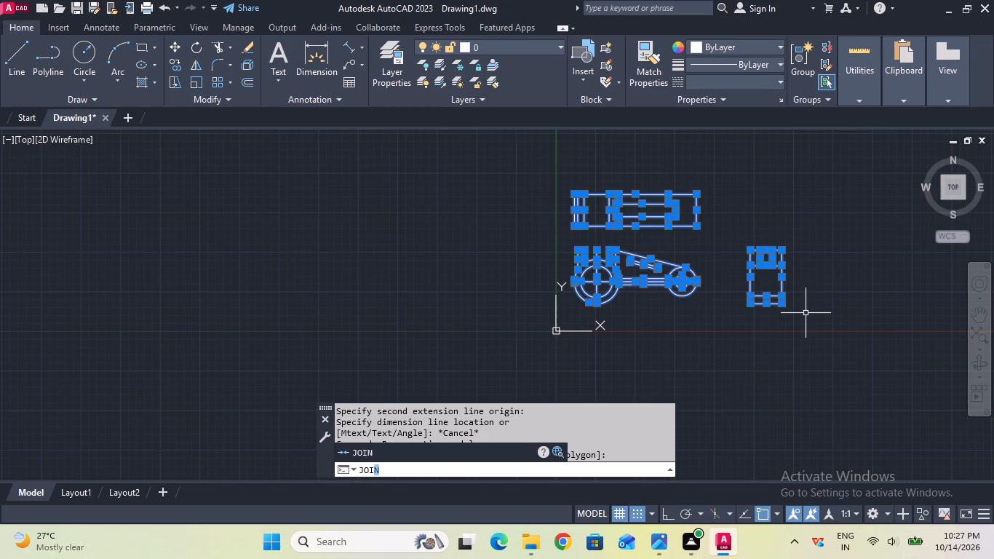
left_click(474, 444)
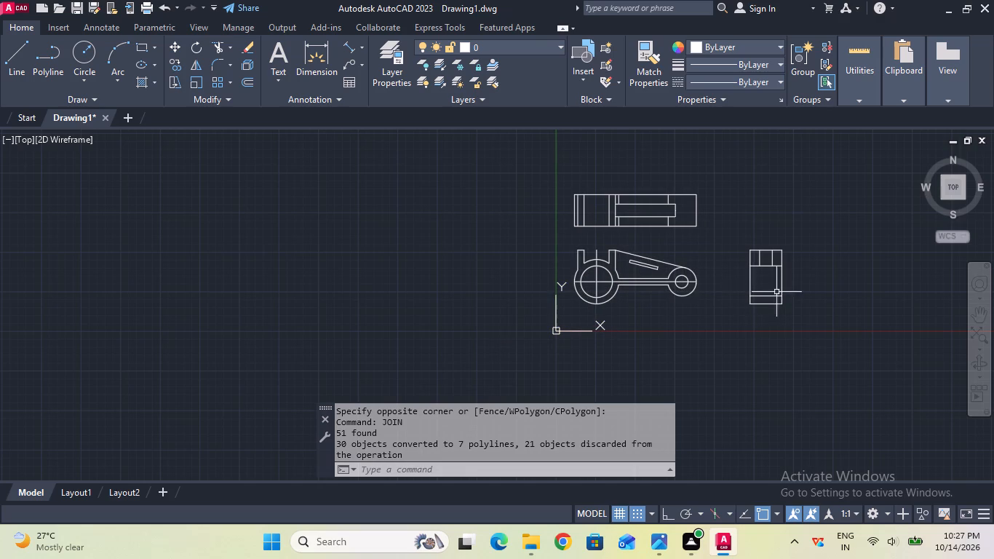
Add a linear dimension for the side view's overall width, placed above its top edge.
scroll(612, 263, "up", 2)
middle_click_drag(605, 263, 605, 266)
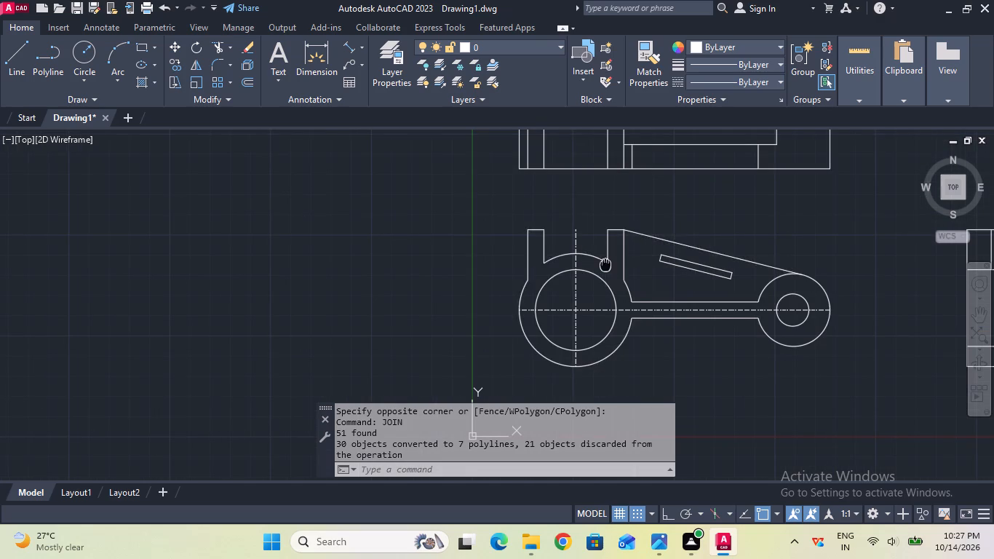
middle_click_drag(605, 266, 589, 352)
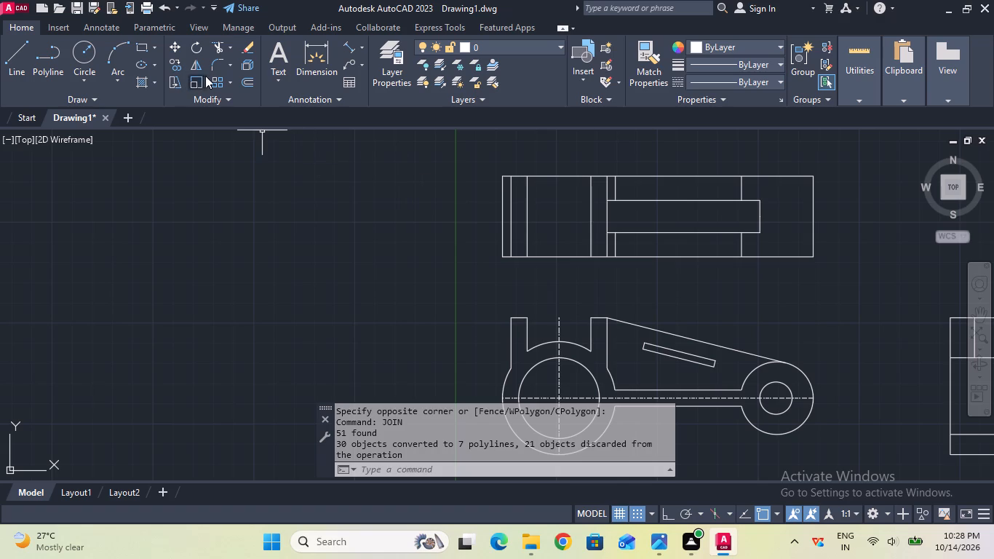
left_click(361, 47)
left_click(362, 66)
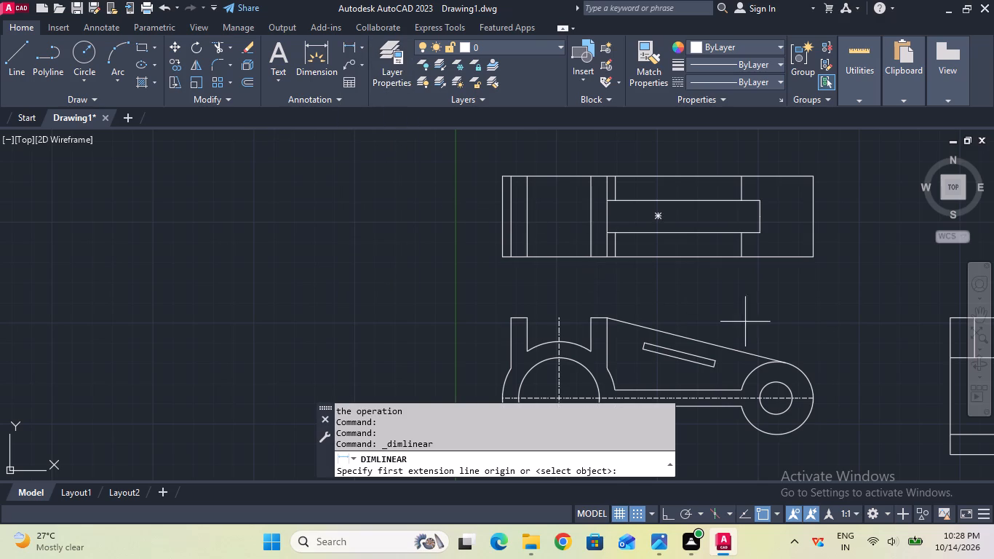
middle_click_drag(782, 306, 530, 280)
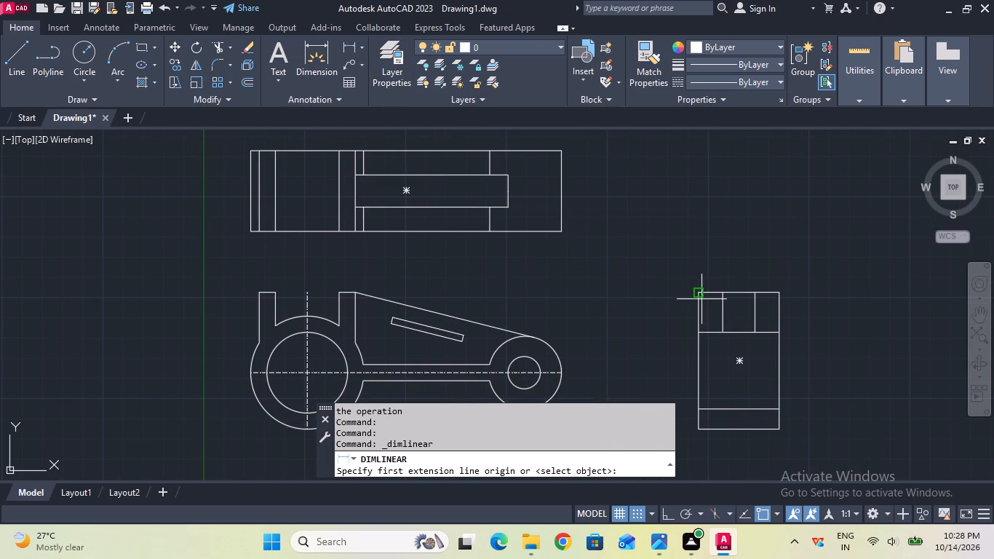
left_click(698, 293)
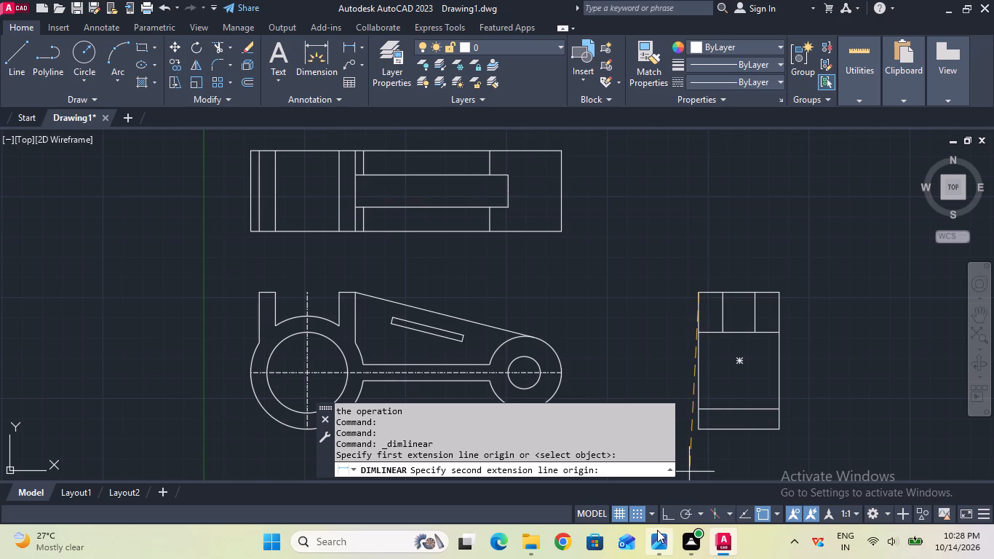
left_click(779, 294)
left_click(756, 222)
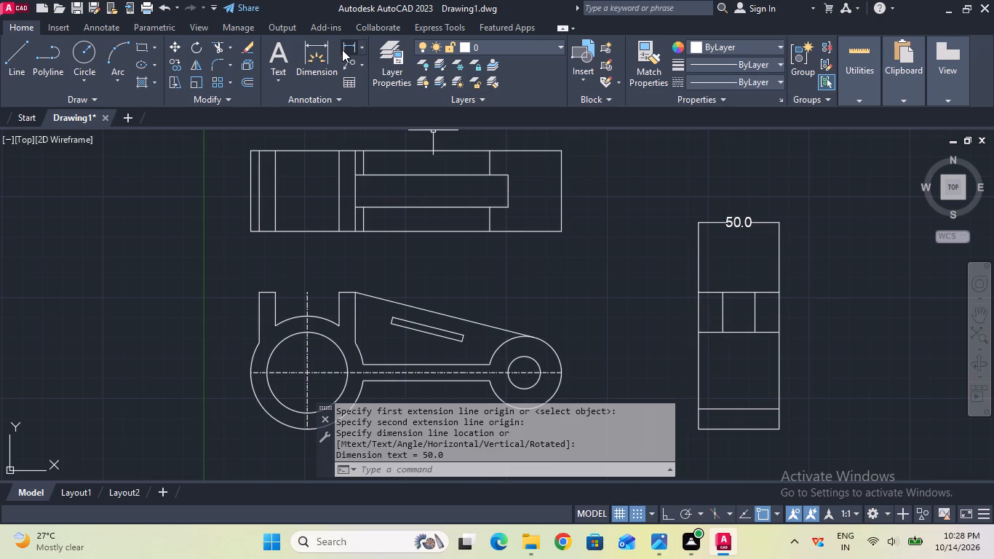
Add a linear dimension between the side view's two inner vertical lines, placed below the overall width dimension.
left_click(341, 49)
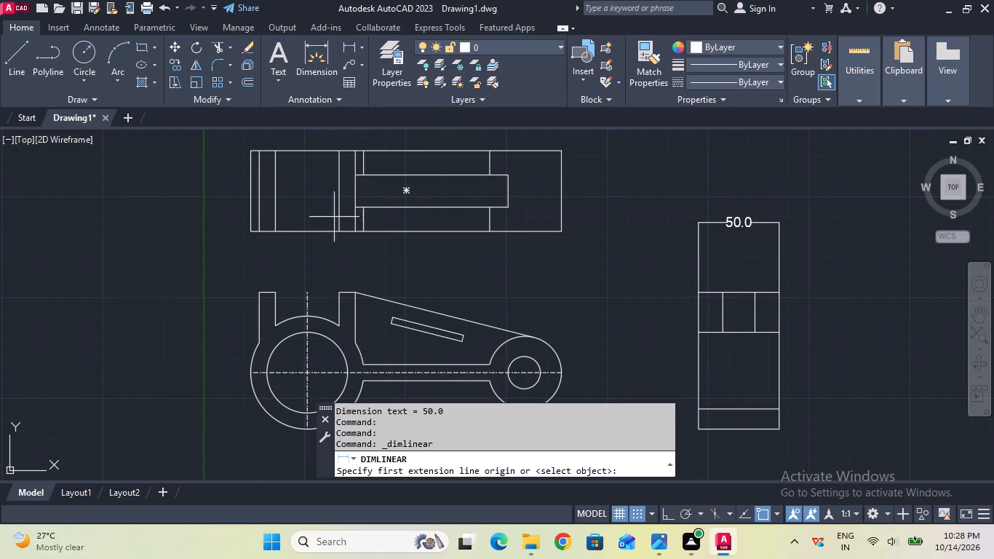
left_click(720, 285)
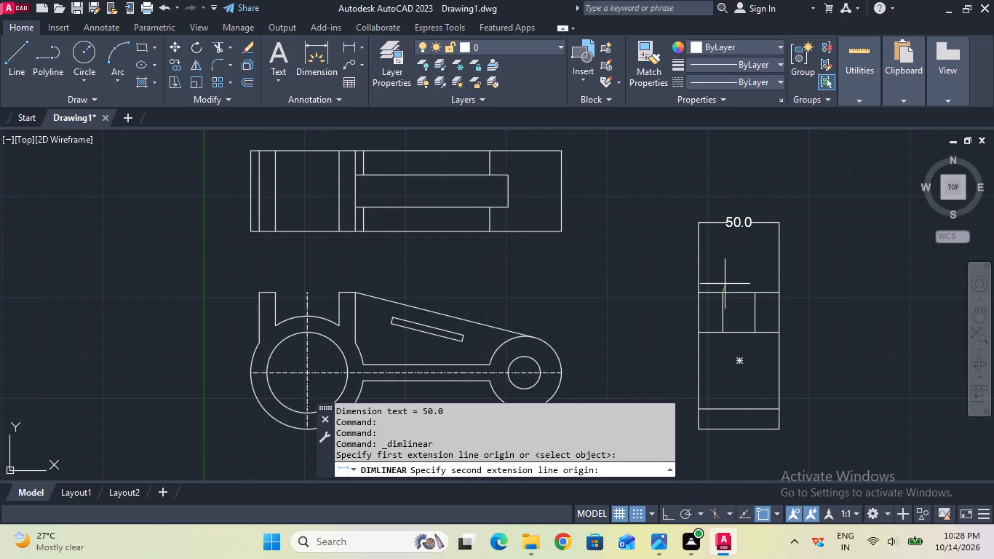
left_click(754, 290)
left_click(743, 257)
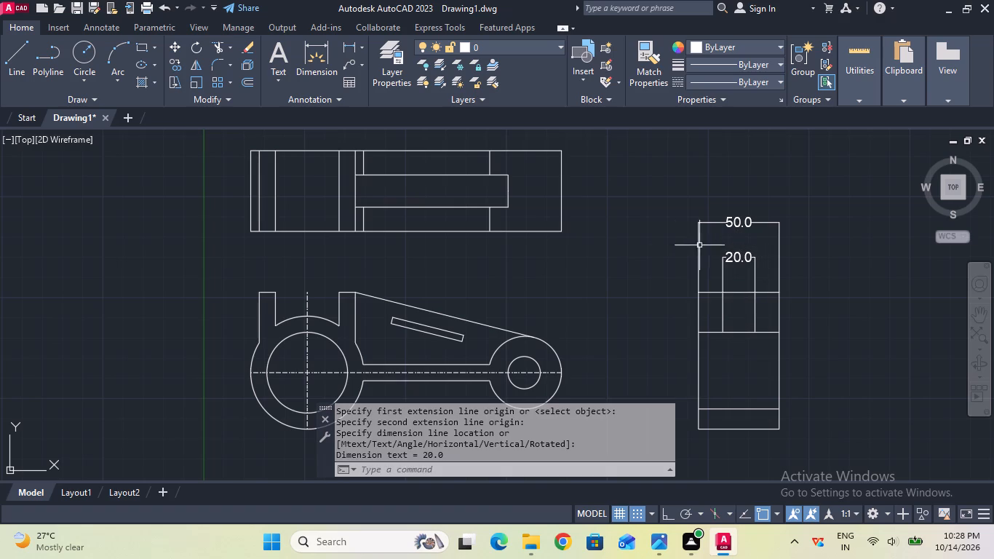
Add a vertical linear dimension for the height of the side view's bottom strip, placed just outside its left edge.
left_click(351, 42)
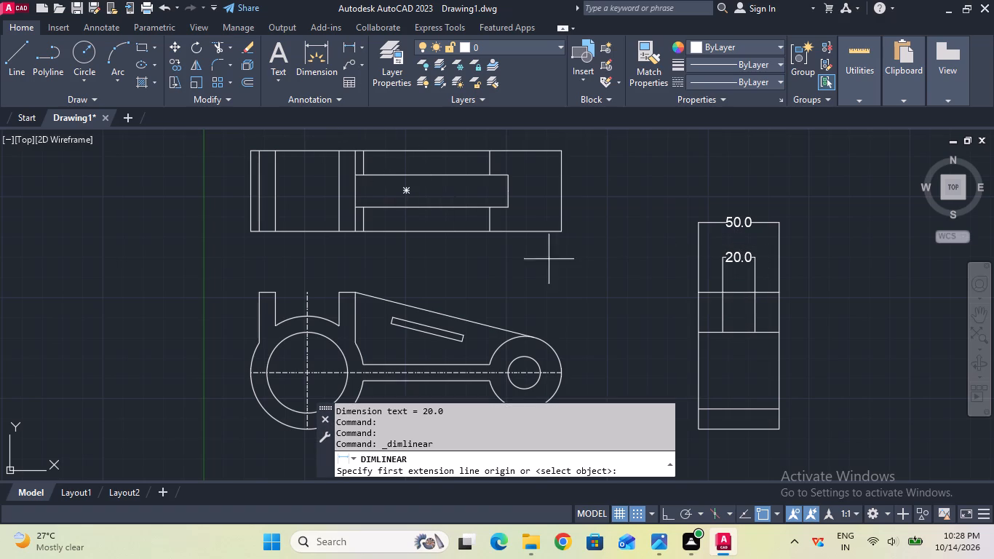
left_click(696, 403)
left_click(700, 428)
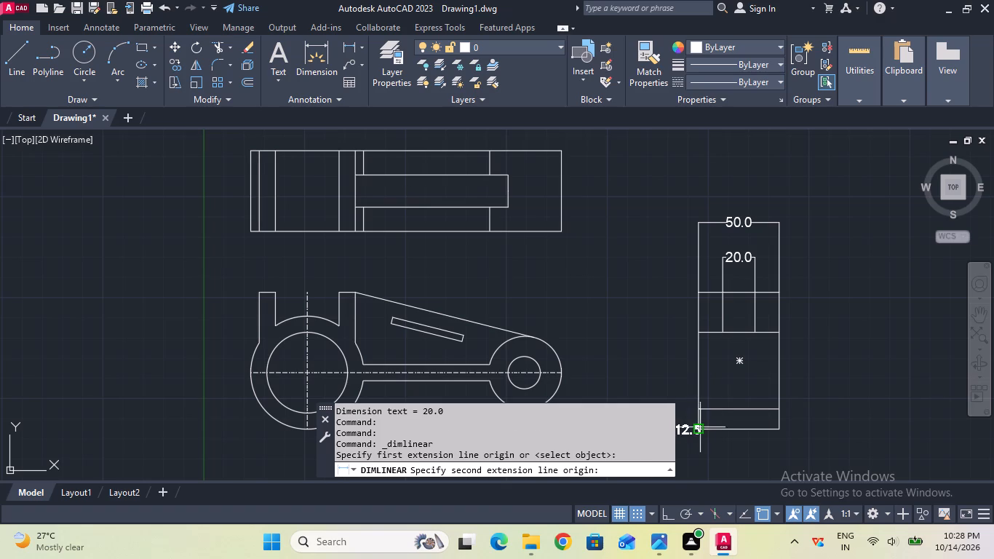
left_click(686, 428)
Add a radius dimension to the outer arc of the front view's small end, placed above and outside the arc.
middle_click_drag(636, 294, 641, 285)
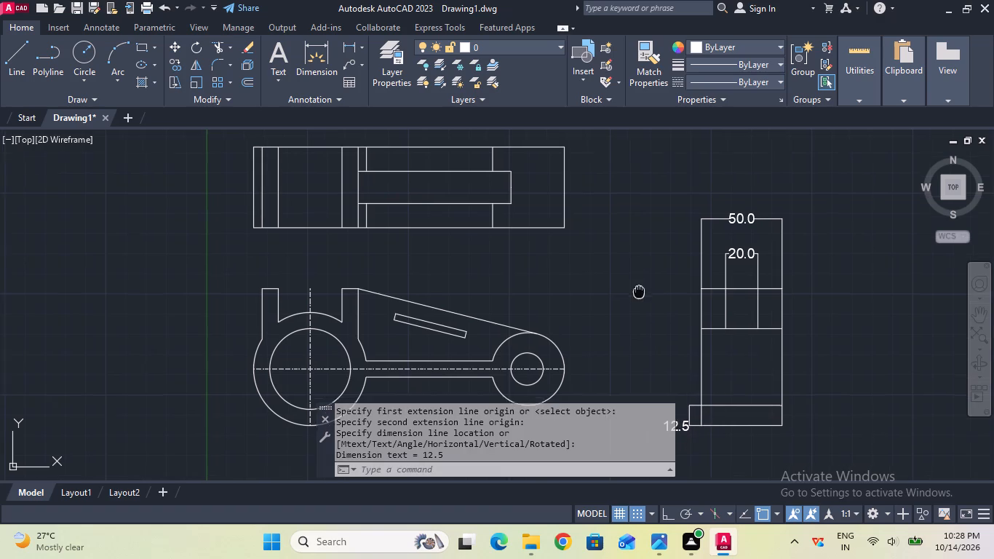
middle_click_drag(641, 285, 656, 183)
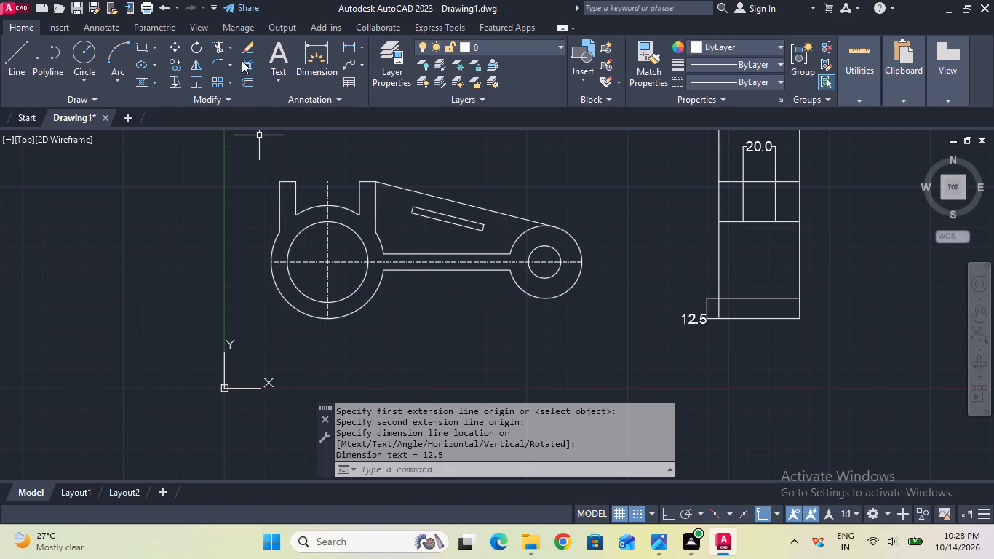
left_click(367, 47)
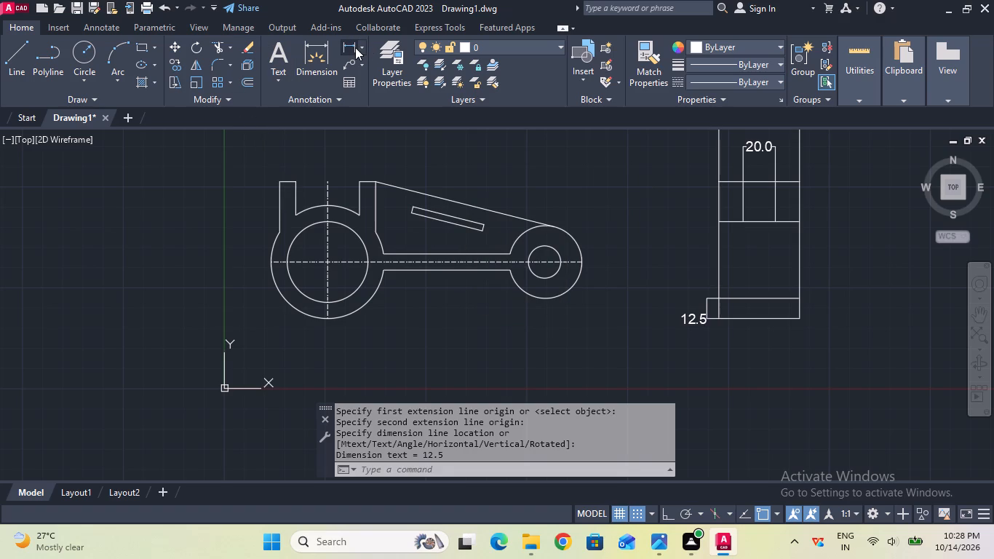
left_click(358, 45)
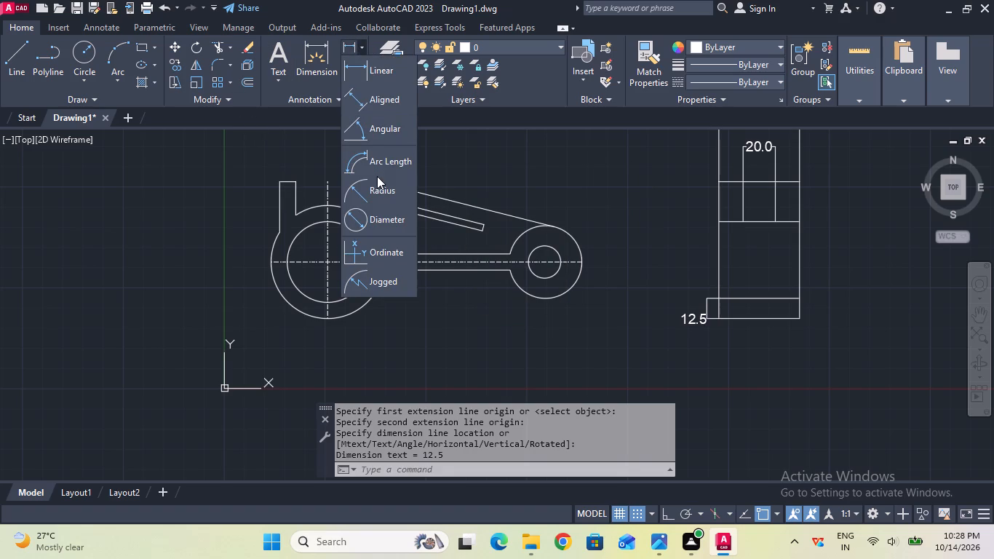
left_click(377, 186)
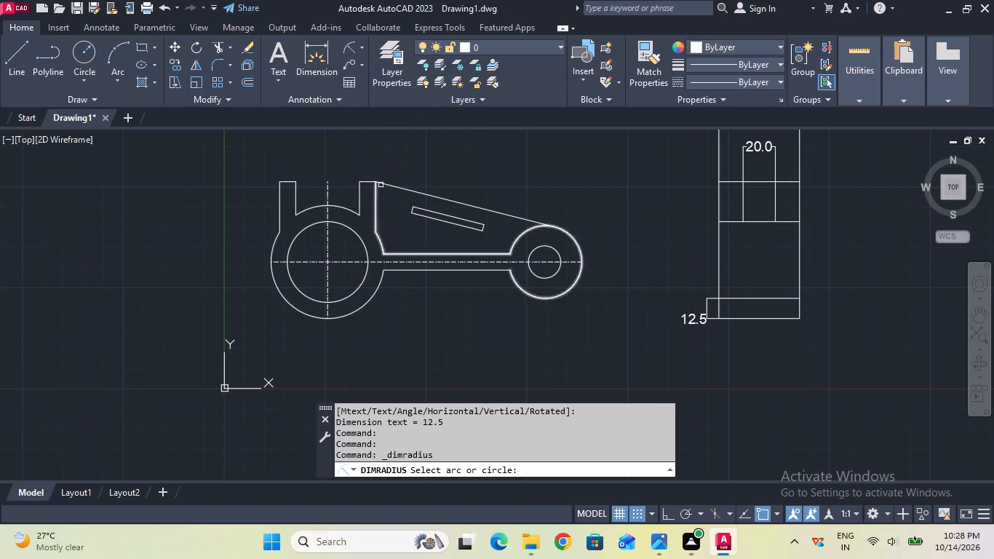
left_click(561, 228)
left_click(584, 215)
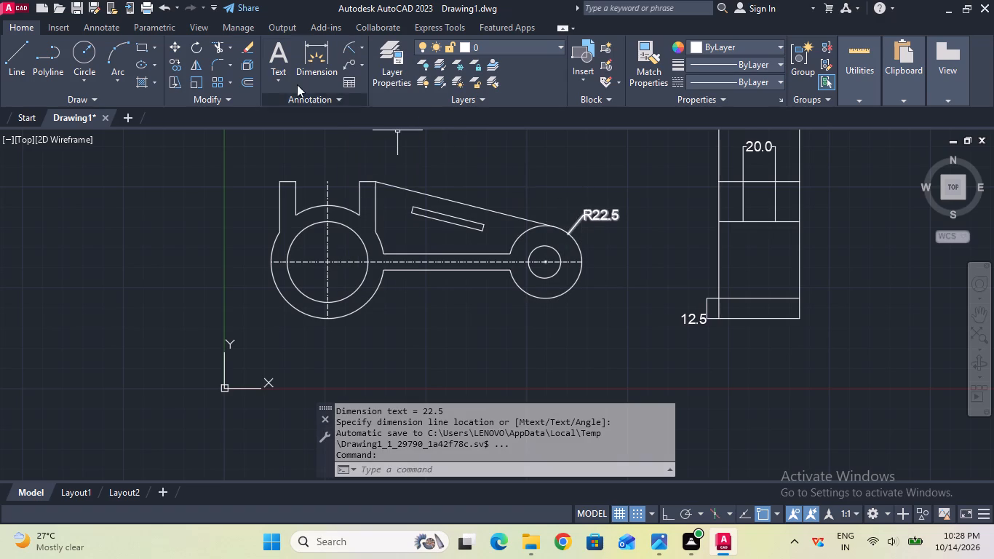
Add a diameter dimension to the small end's hole in the front view, placed outside the profile beneath the radius dimension.
left_click(363, 51)
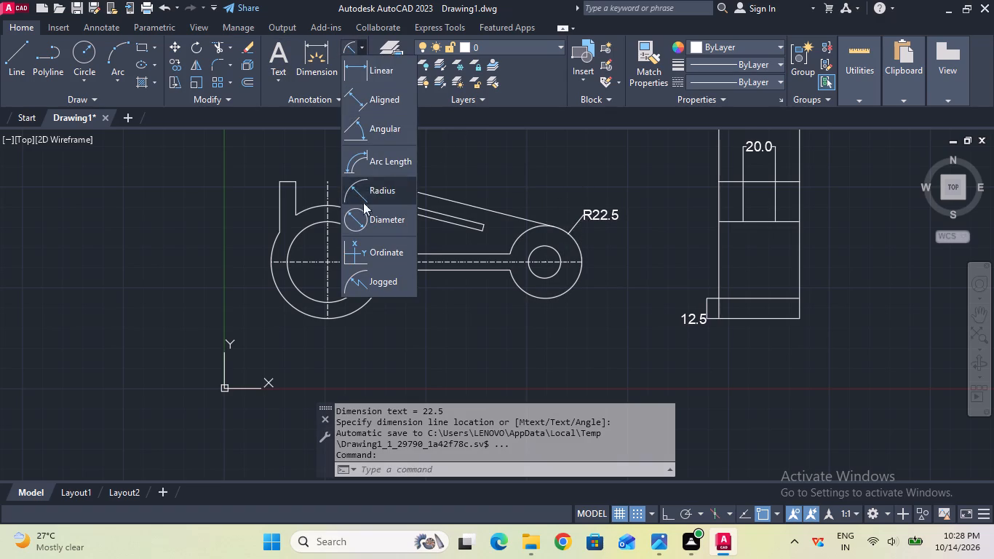
left_click(358, 222)
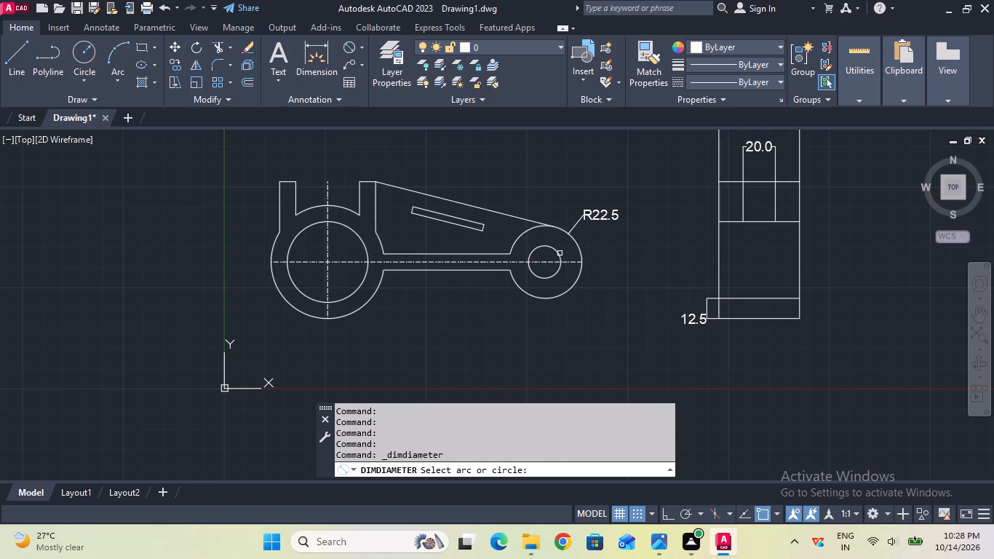
left_click(560, 253)
left_click(610, 248)
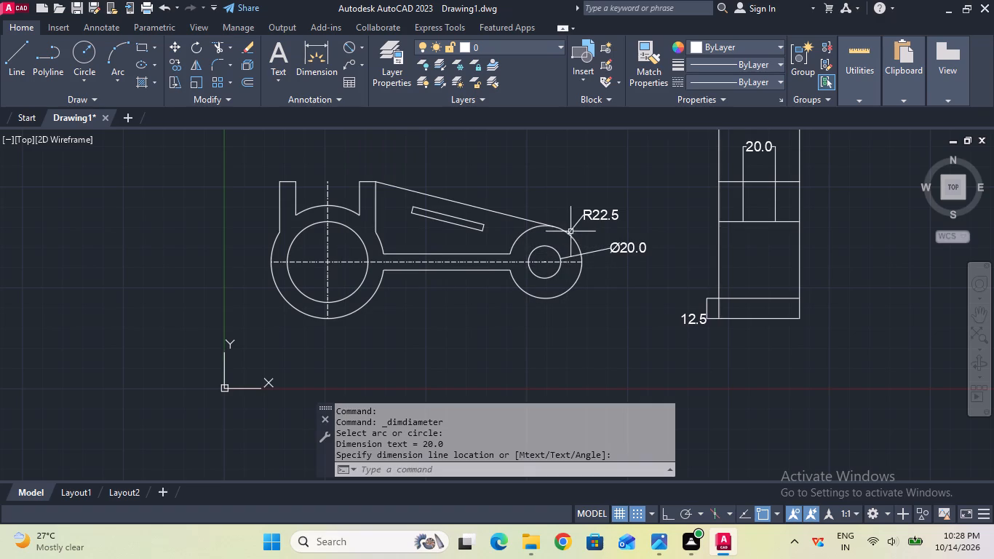
Add a linear dimension for the width of the front view's left upright lug, placed just above its top edge.
left_click(361, 44)
left_click(378, 66)
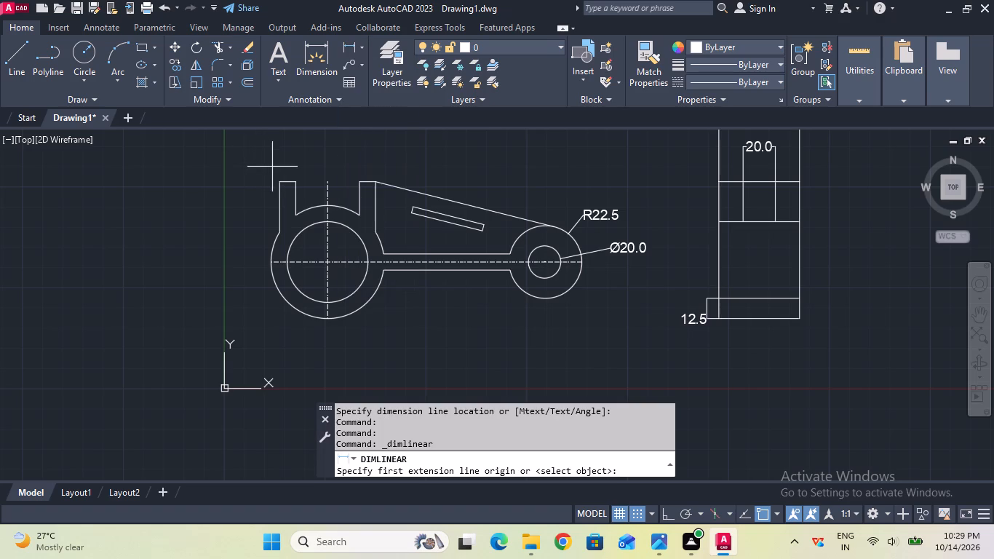
left_click(280, 178)
left_click(294, 179)
left_click(298, 161)
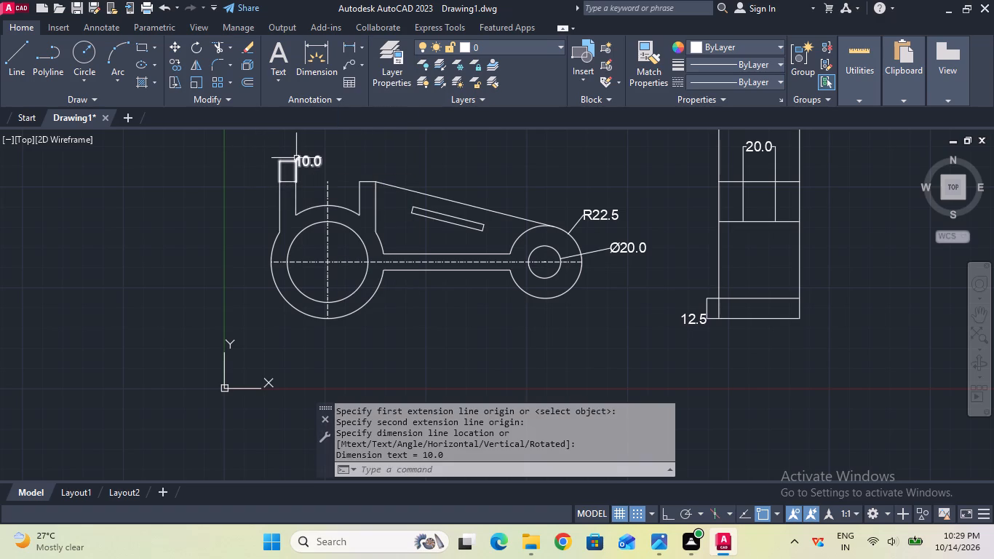
Add a radius dimension to the large end's outer arc in the front view, placed outside its lower left.
left_click(363, 49)
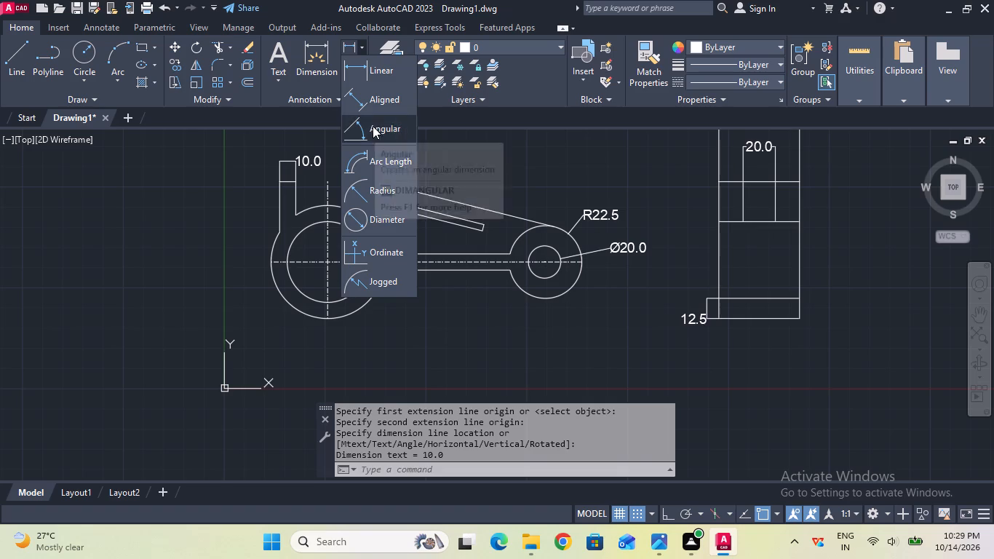
left_click(365, 183)
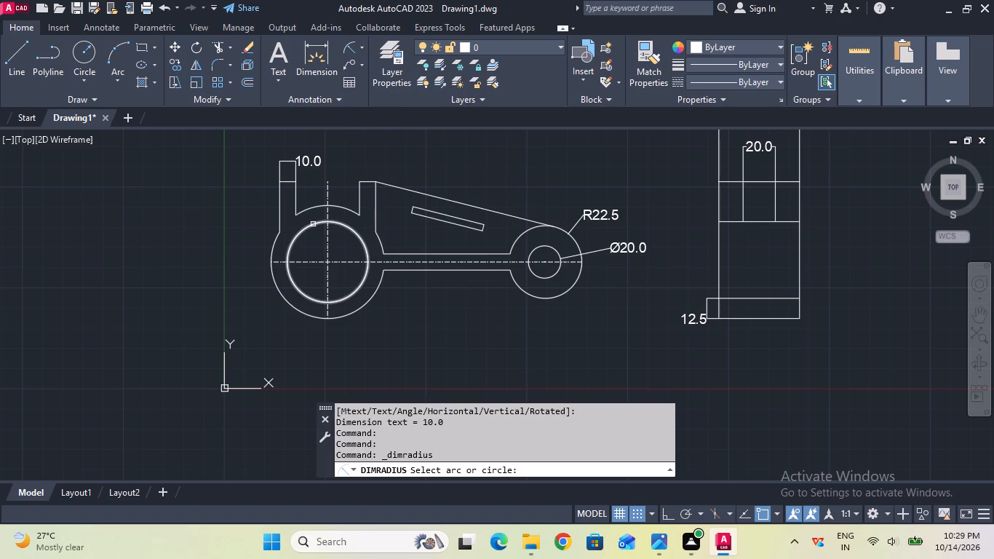
left_click(277, 286)
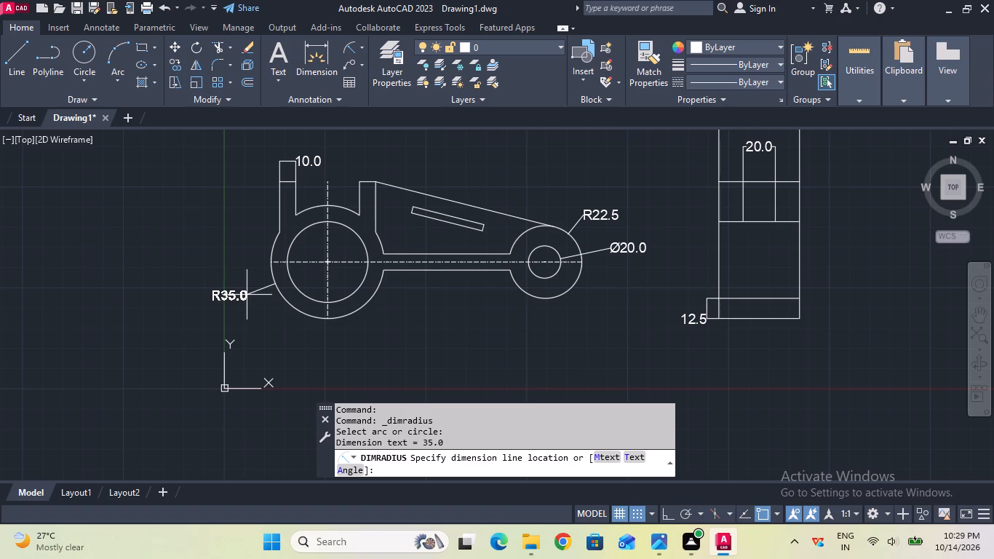
left_click(247, 295)
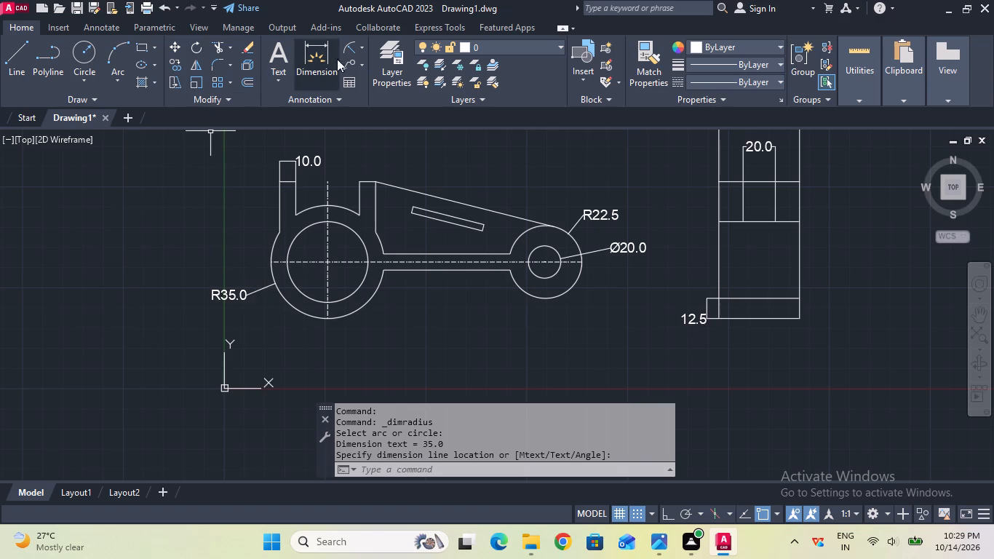
Add a diameter dimension to the large end's hole in the front view, placed below the profile.
left_click(361, 48)
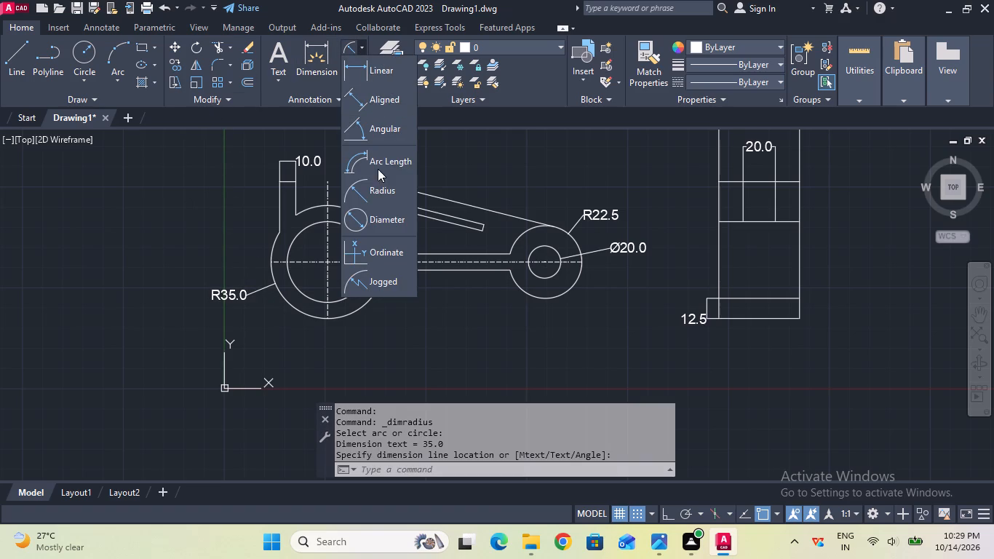
left_click(378, 218)
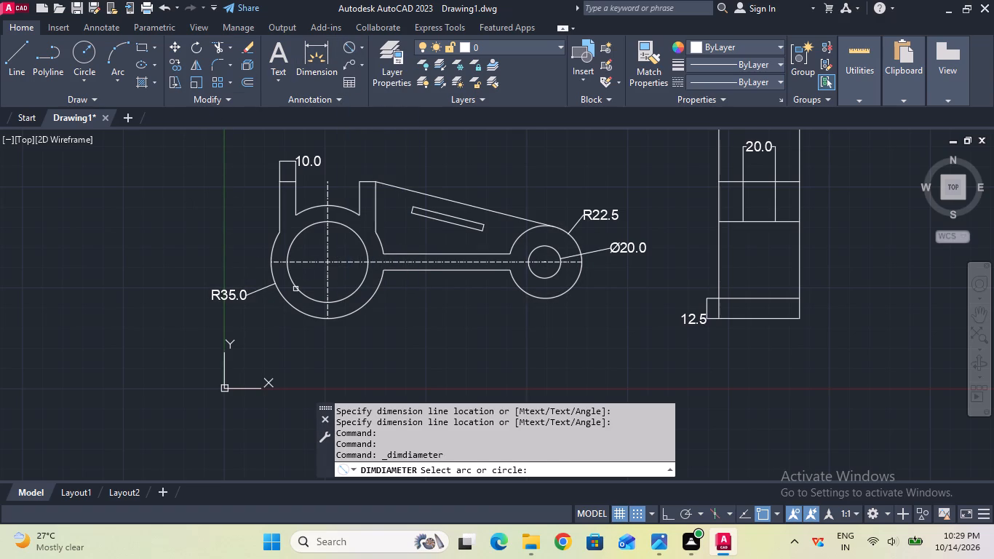
left_click(295, 288)
left_click(287, 349)
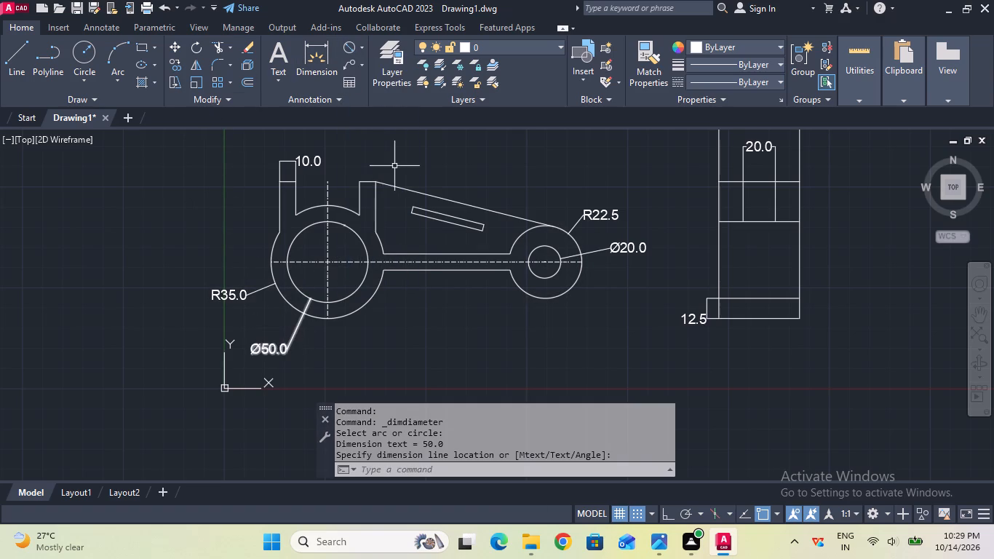
Turn off command history logging with the LOGFILEOFF command.
scroll(405, 148, "down", 1)
middle_click_drag(406, 147, 416, 263)
middle_click(416, 263)
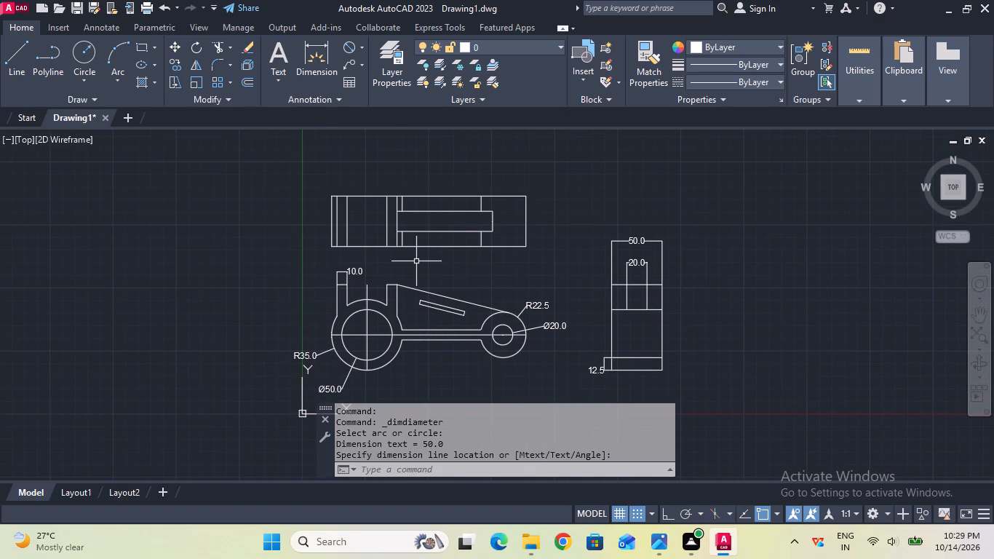
scroll(377, 233, "up", 1)
scroll(376, 229, "down", 1)
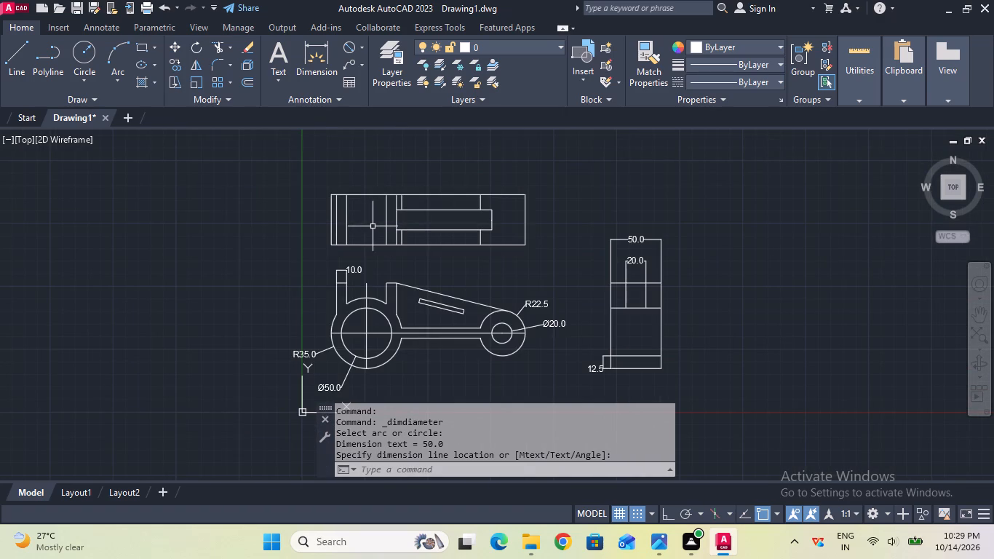
scroll(334, 205, "down", 1)
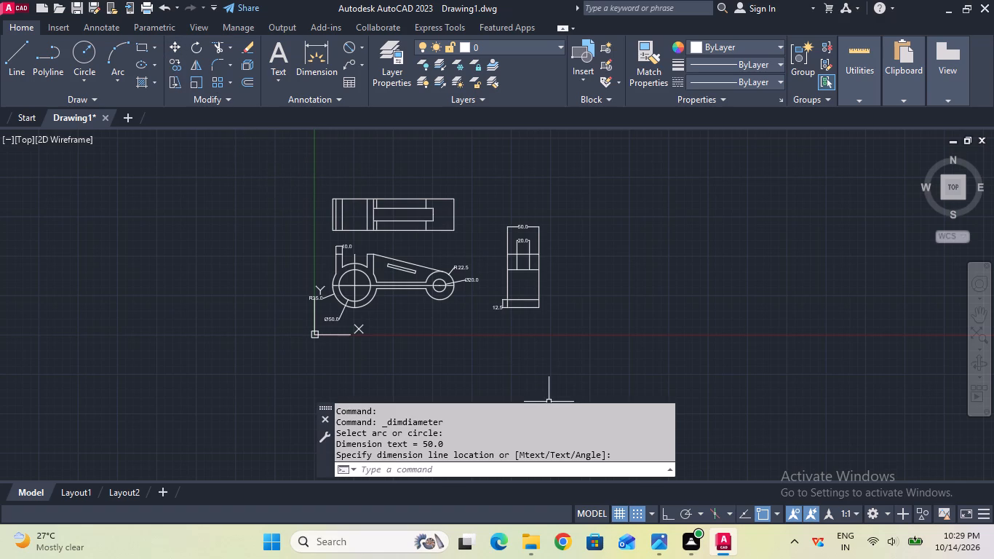
left_click(487, 471)
key("l")
type("ogf")
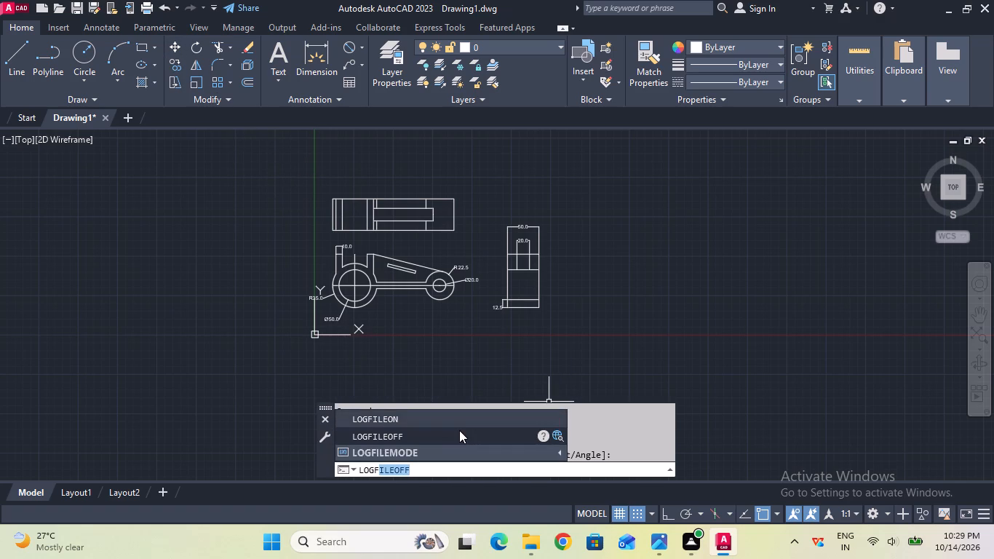
left_click(445, 430)
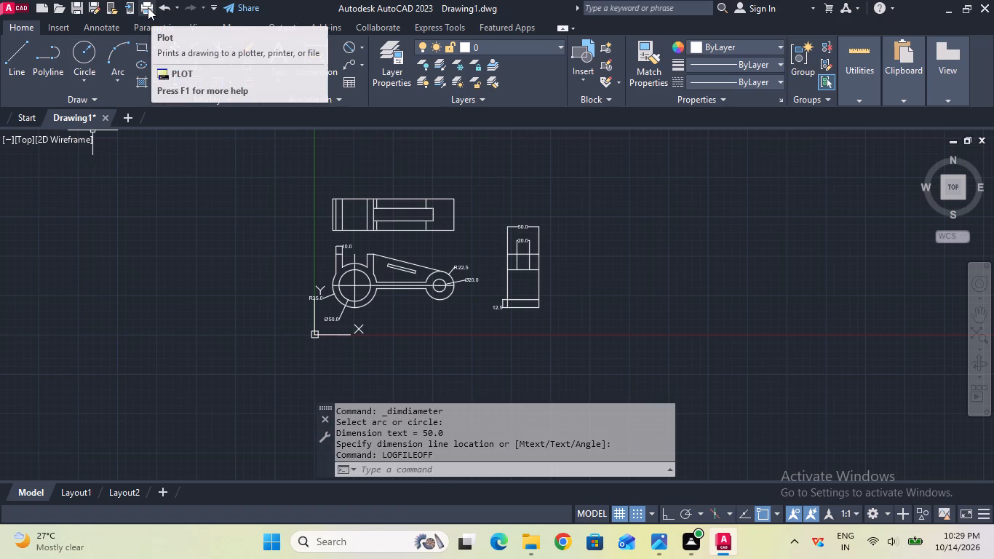
Save the drawing in the Documents folder as Torque Arm, in AutoCAD 2018 Drawing format.
left_click(76, 12)
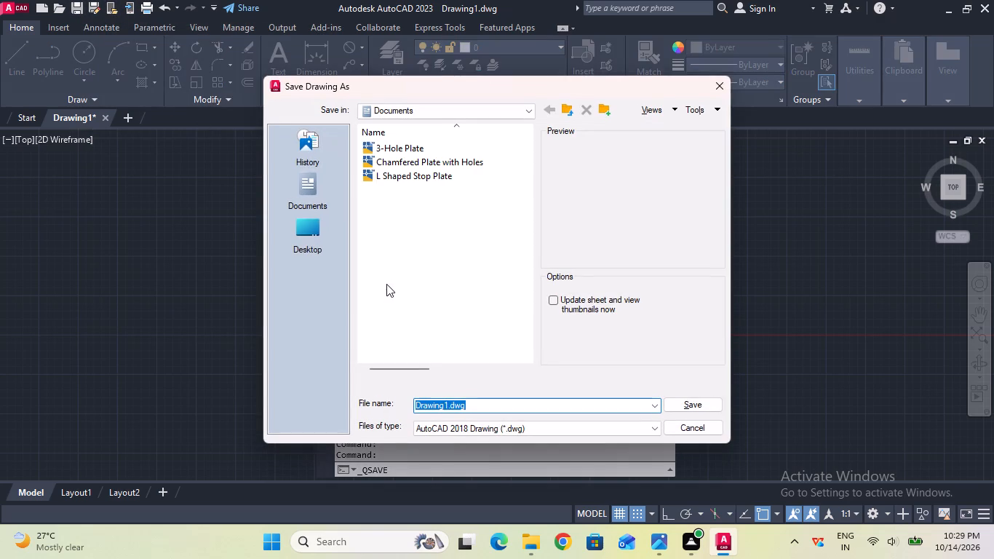
key("BackSpace")
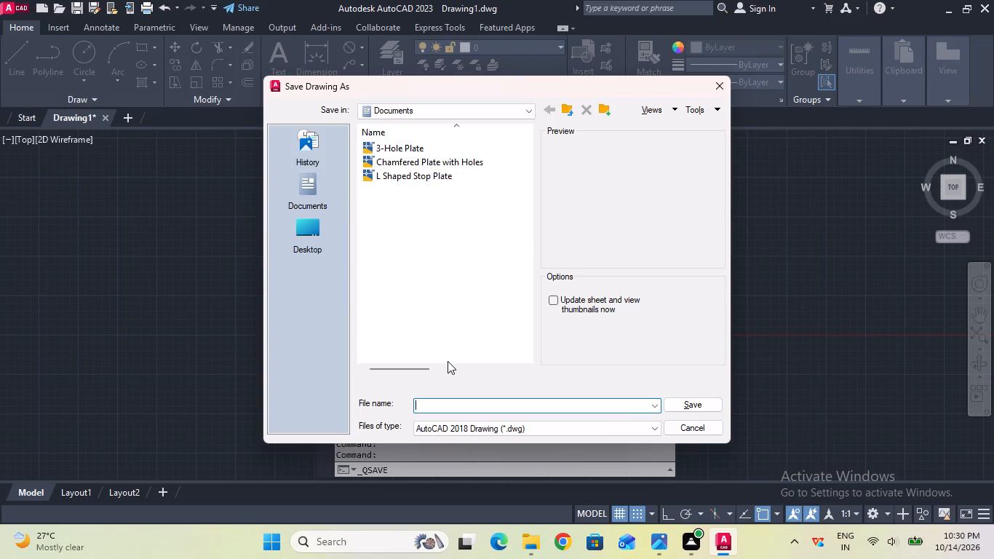
key("t")
type("orque")
key("space")
key("a")
key("BackSpace")
key("a")
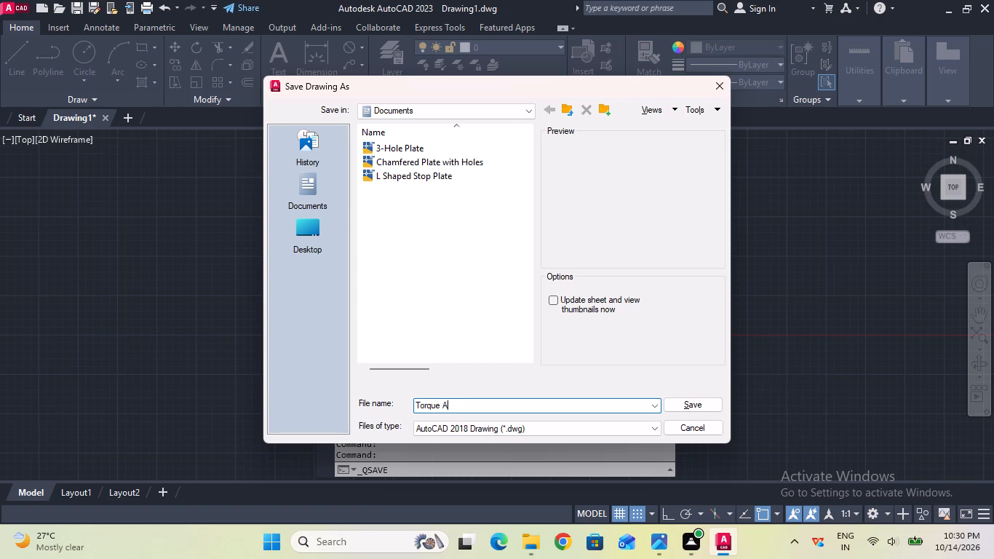
type("rm")
left_click(673, 403)
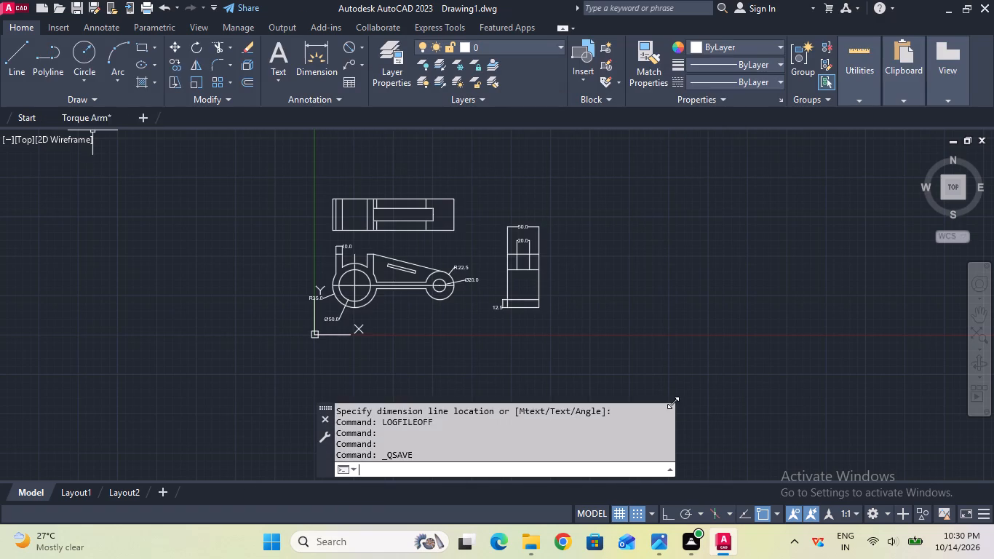
Open the plot setup for the model and set the paper size to ISO A4 (297.00 x 210.00 MM).
left_click(148, 13)
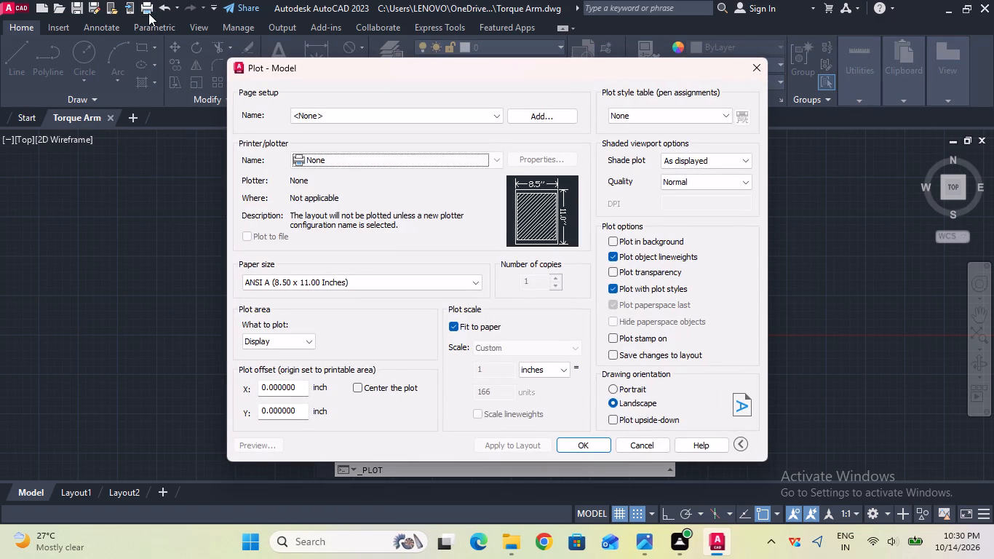
left_click(450, 285)
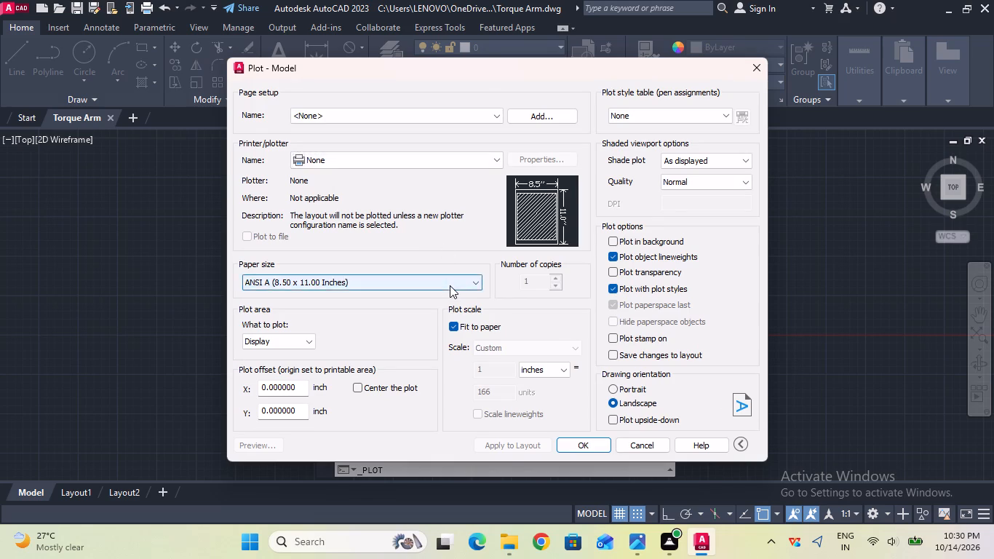
left_click(432, 183)
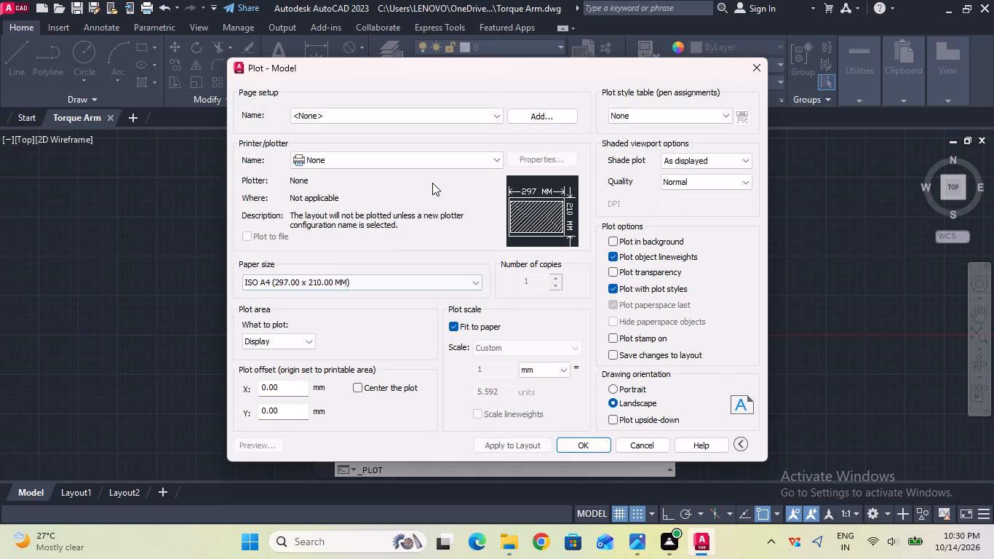
Center the plot and set the plot area to a window enclosing all three Torque Arm views with their dimensions.
left_click(358, 386)
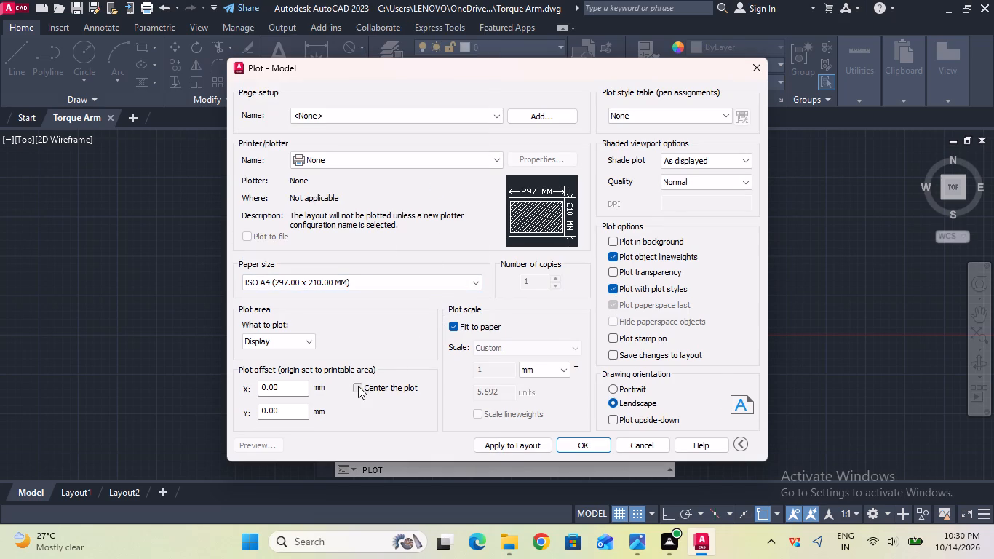
left_click(351, 156)
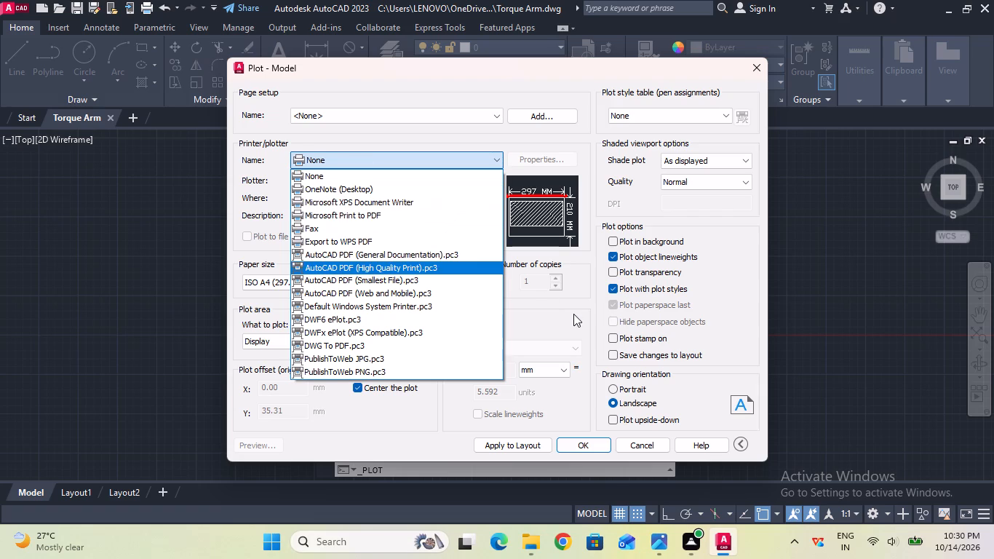
left_click(576, 317)
left_click(311, 338)
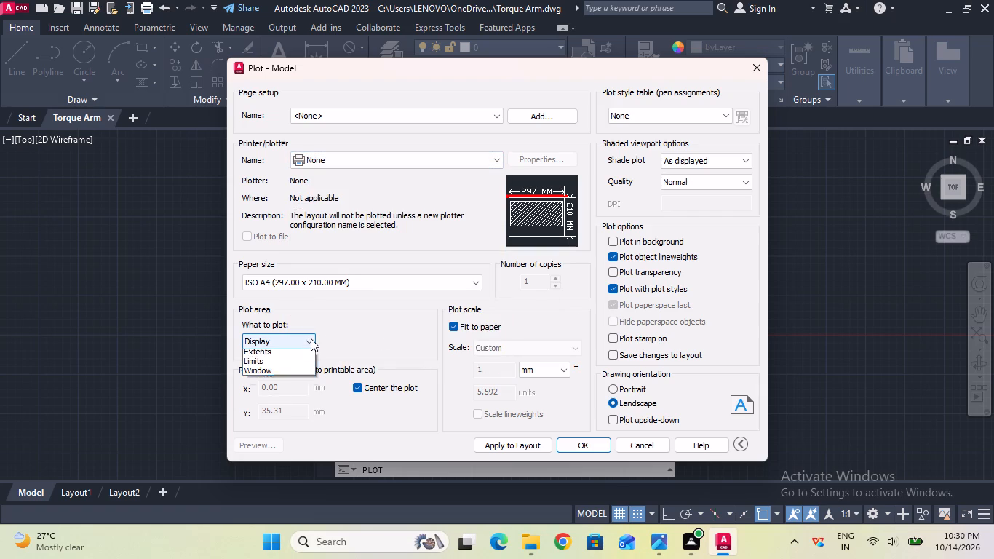
left_click(295, 378)
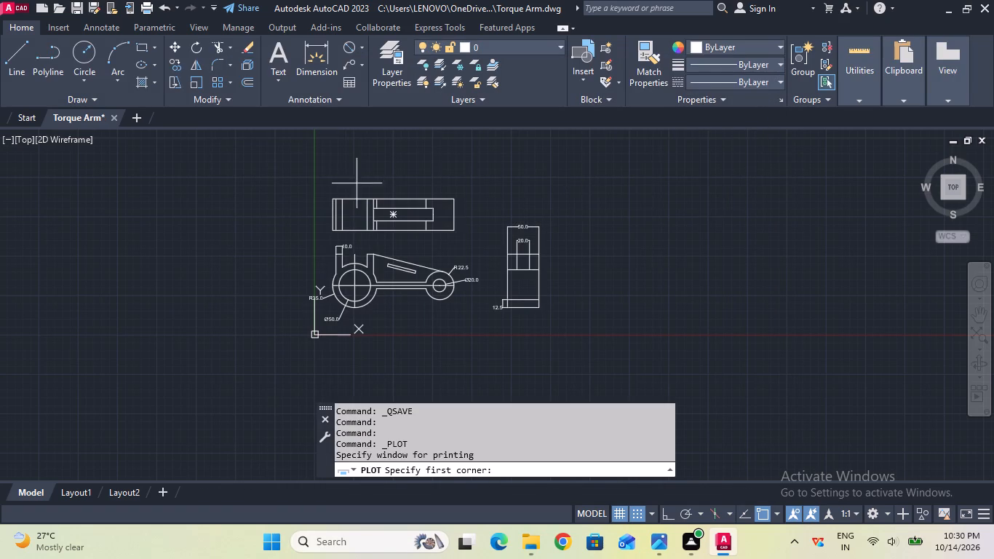
left_click(287, 156)
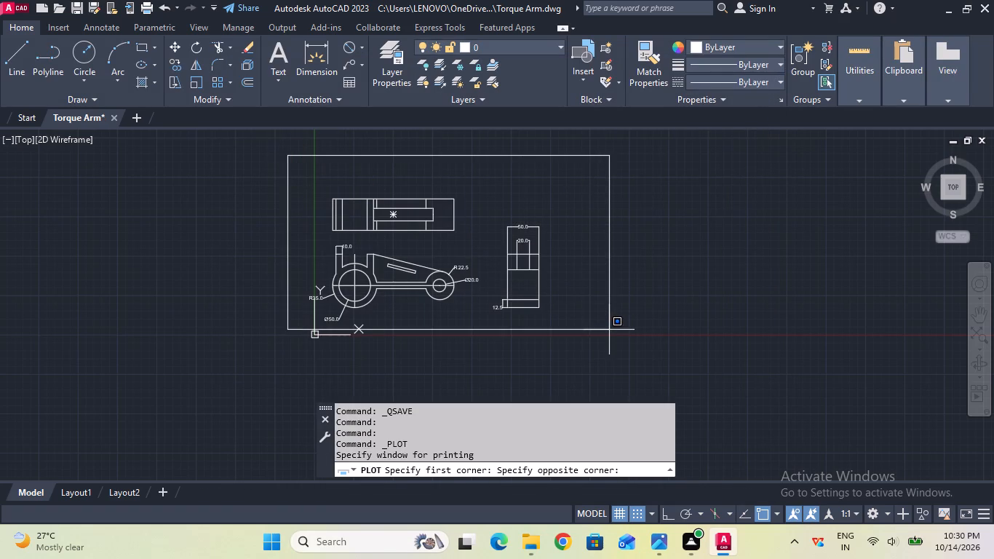
left_click(609, 330)
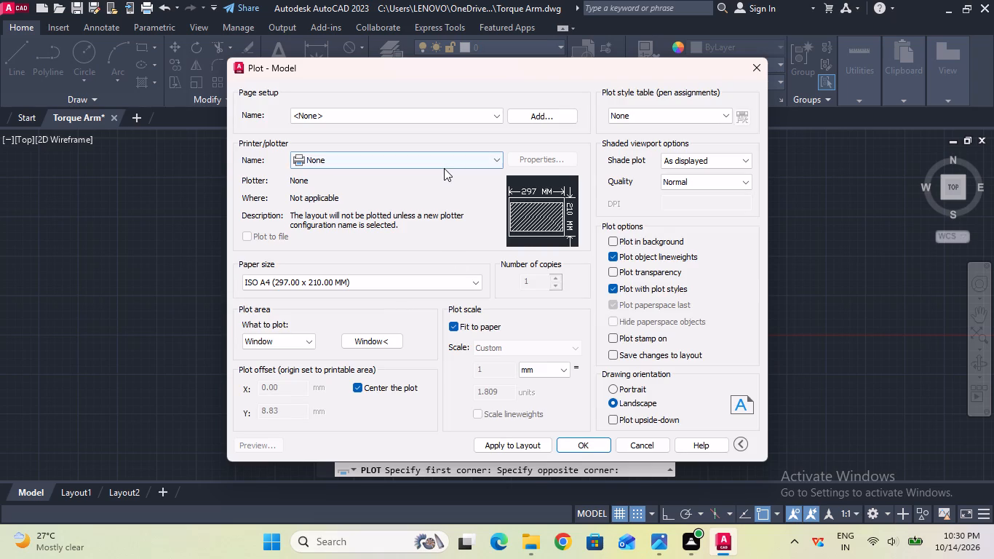
Plot with the DWG To PDF.pc3 plotter to Torque Arm-Model.pdf in the Documents folder, and close the resulting PDF.
left_click(444, 168)
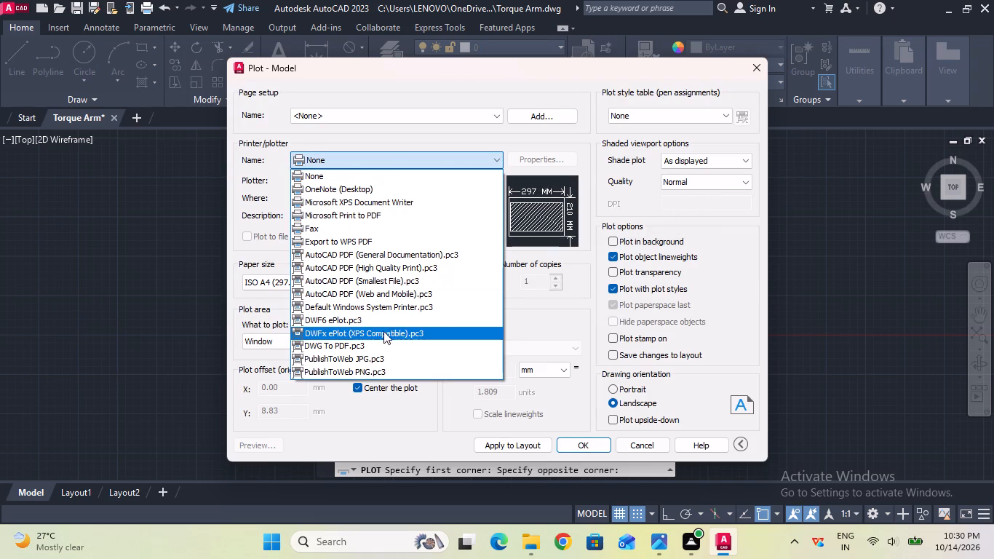
left_click(383, 340)
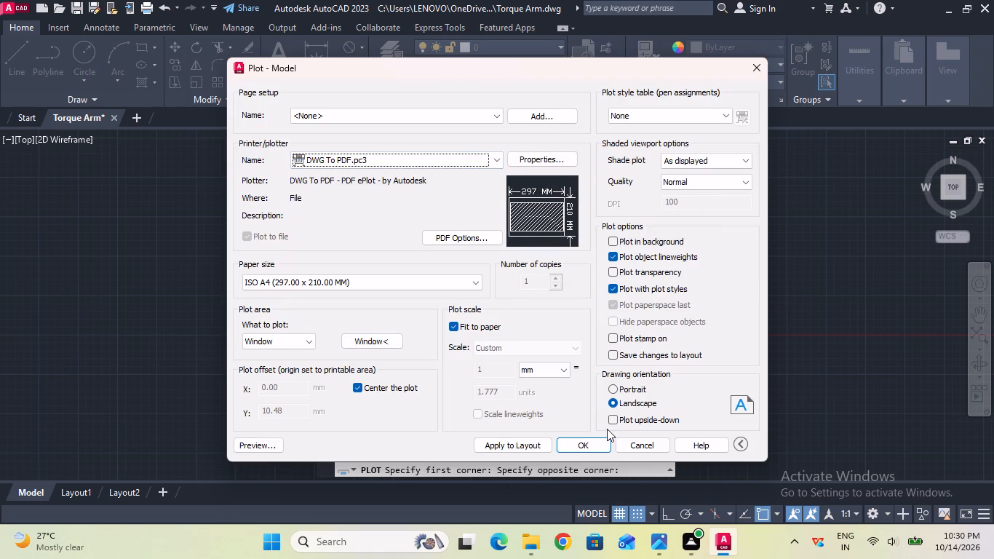
left_click(605, 440)
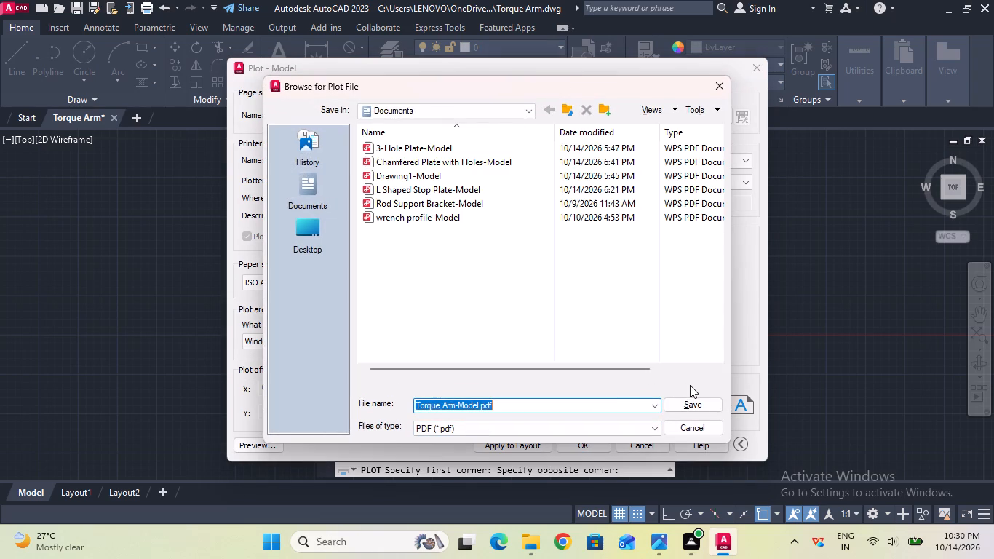
left_click(691, 405)
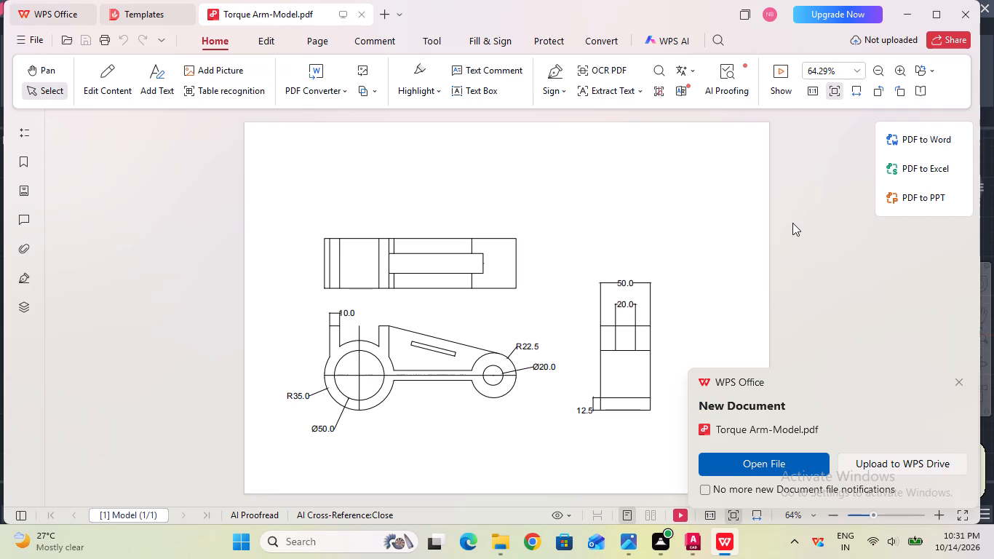
left_click(952, 17)
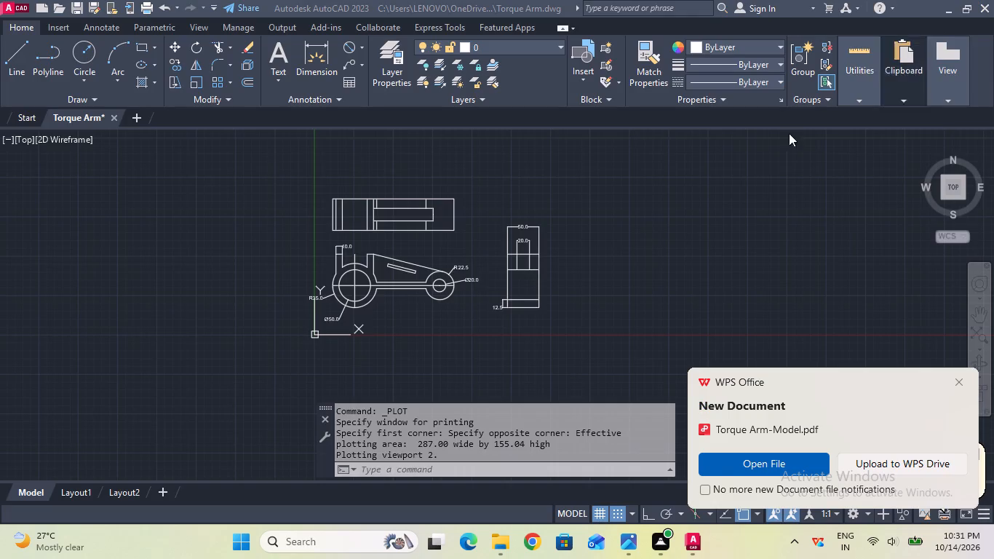
Quit AutoCAD, saving the changes to Torque Arm.dwg.
left_click(983, 0)
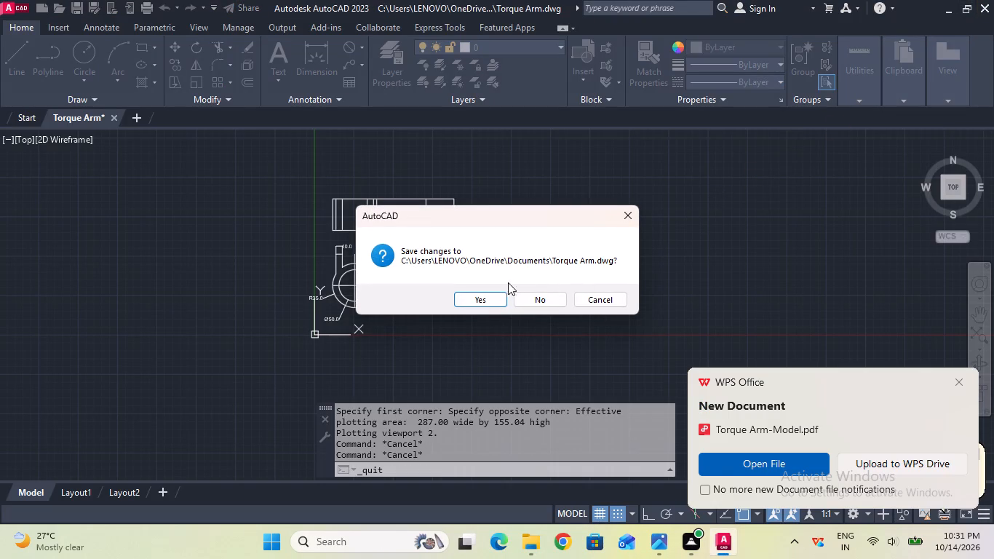
left_click(488, 294)
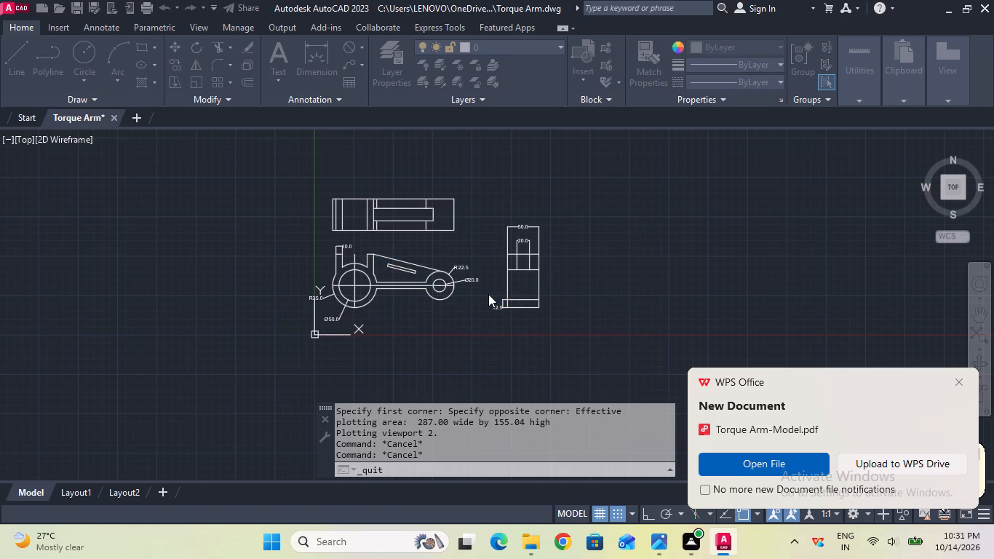